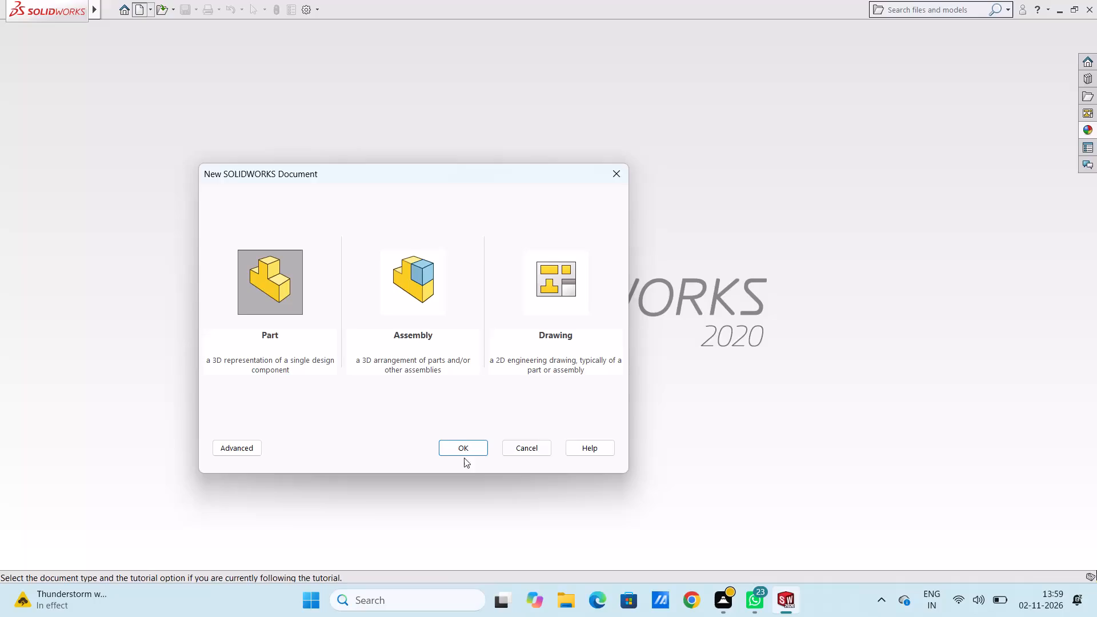
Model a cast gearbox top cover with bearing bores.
Create a new part document.
click(456, 450)
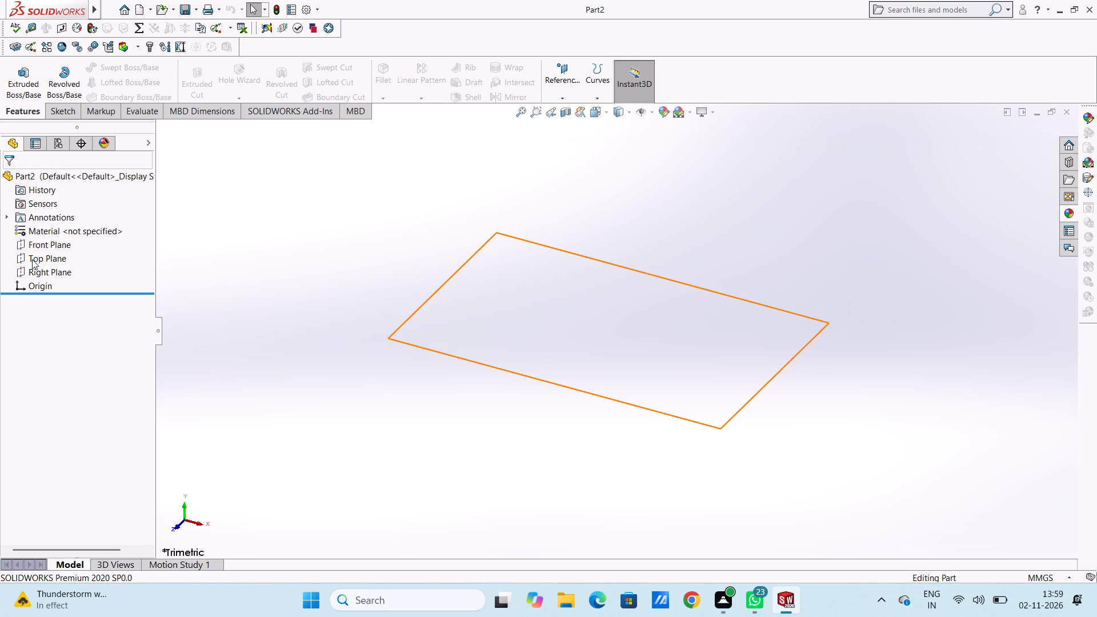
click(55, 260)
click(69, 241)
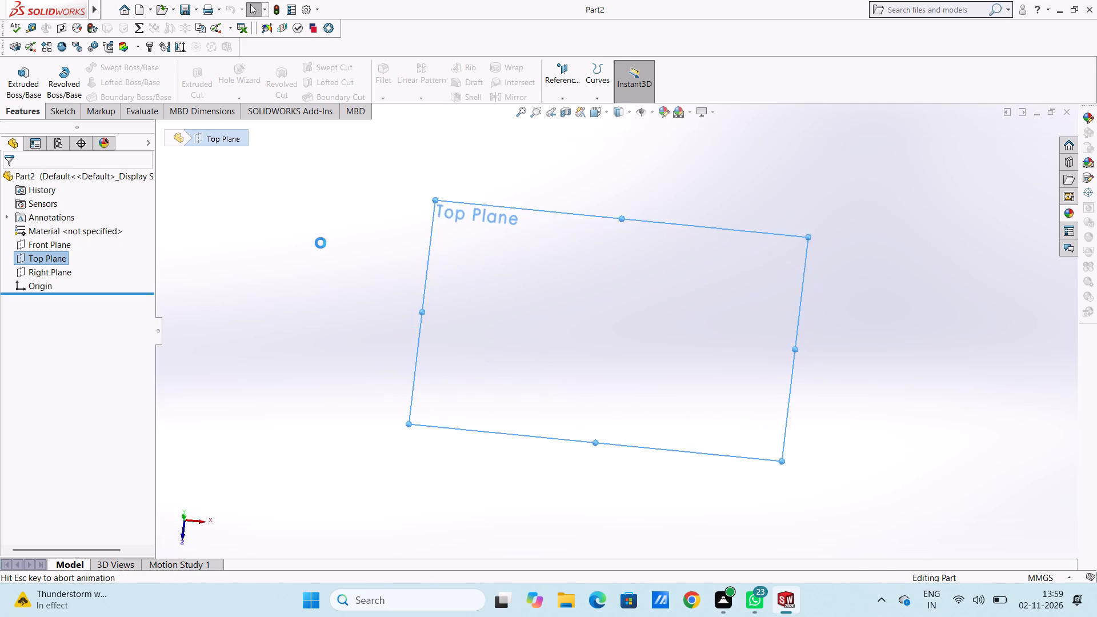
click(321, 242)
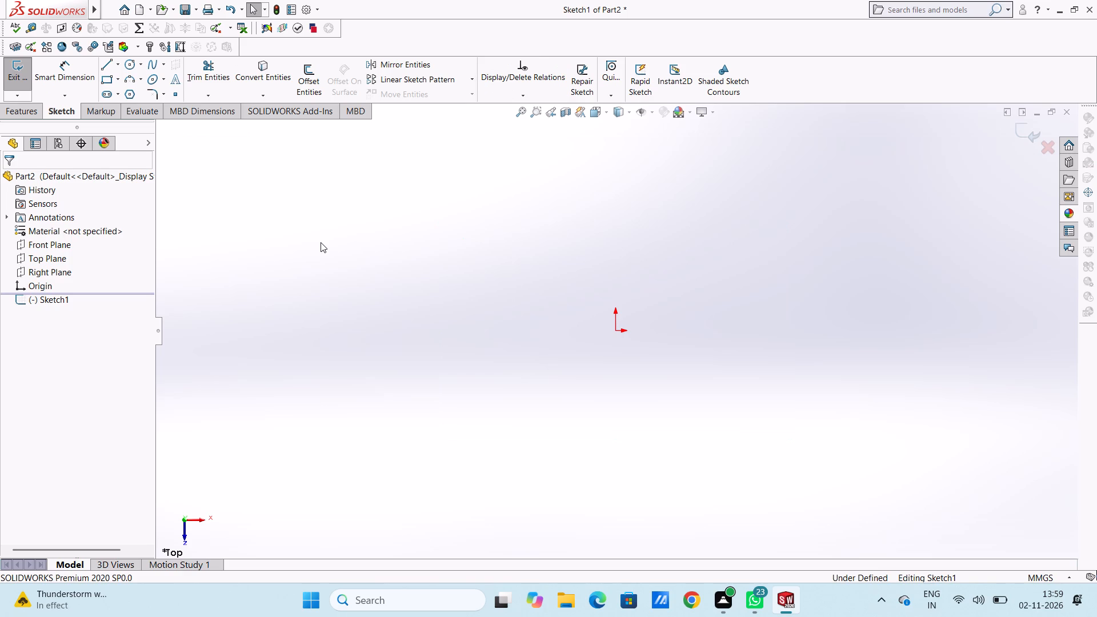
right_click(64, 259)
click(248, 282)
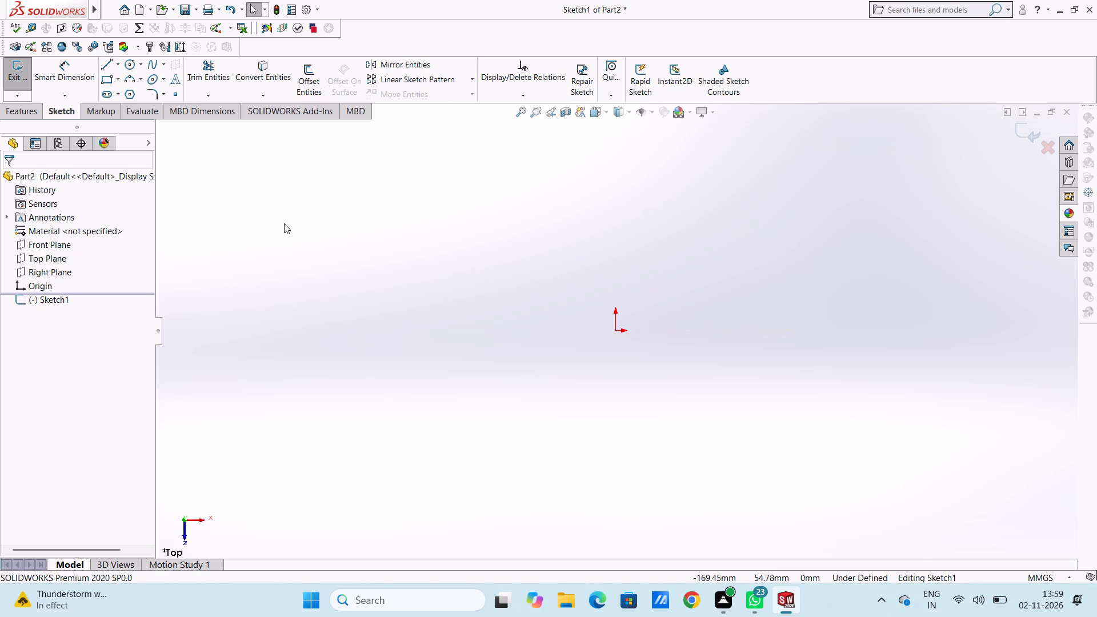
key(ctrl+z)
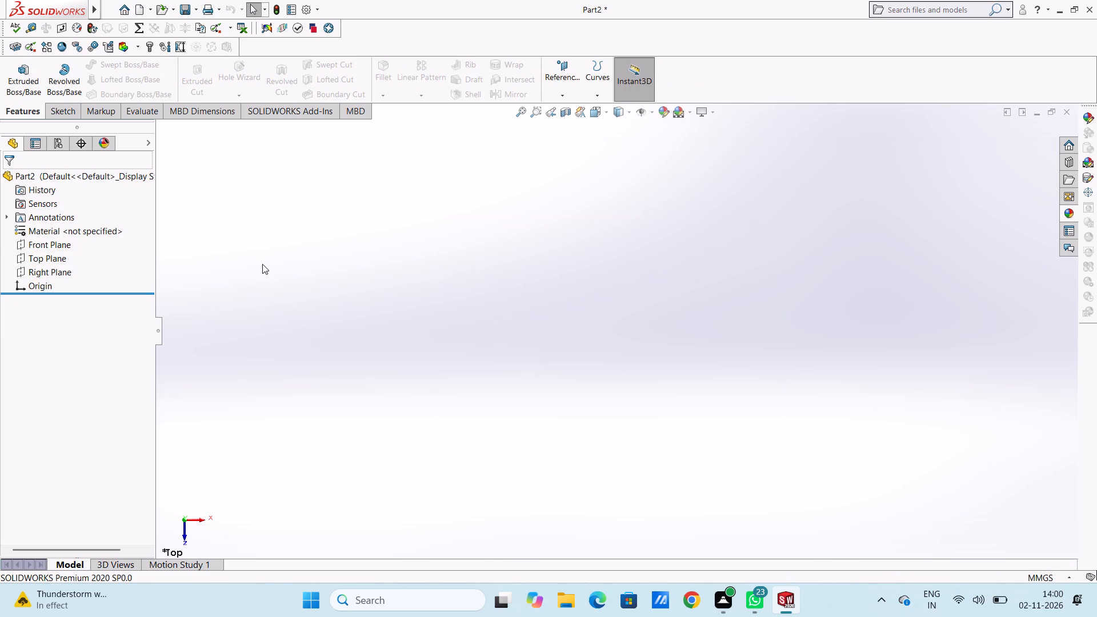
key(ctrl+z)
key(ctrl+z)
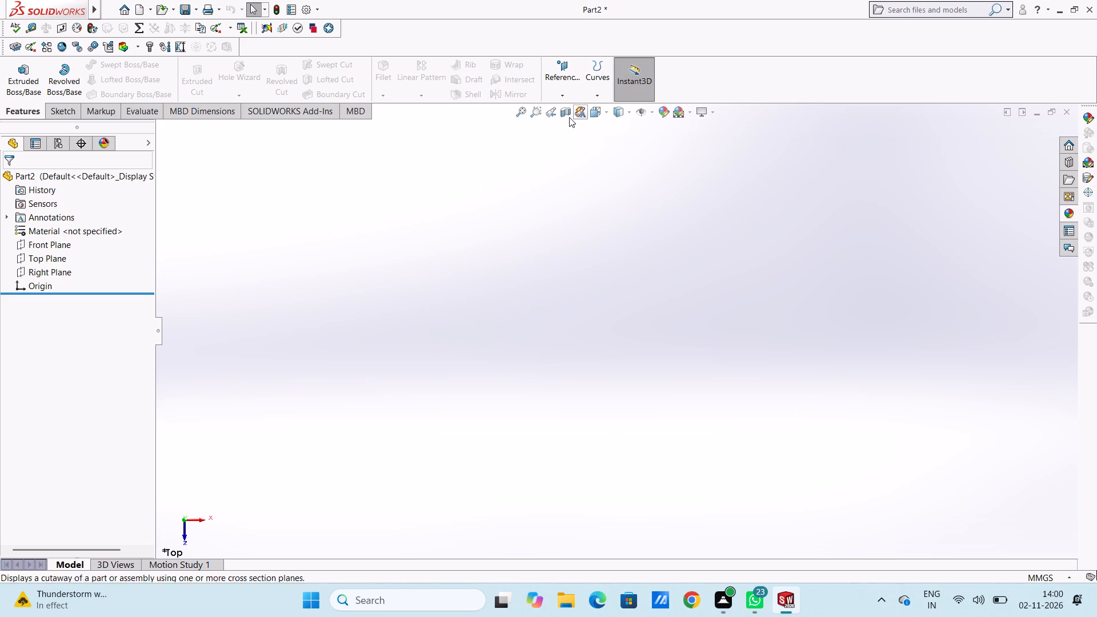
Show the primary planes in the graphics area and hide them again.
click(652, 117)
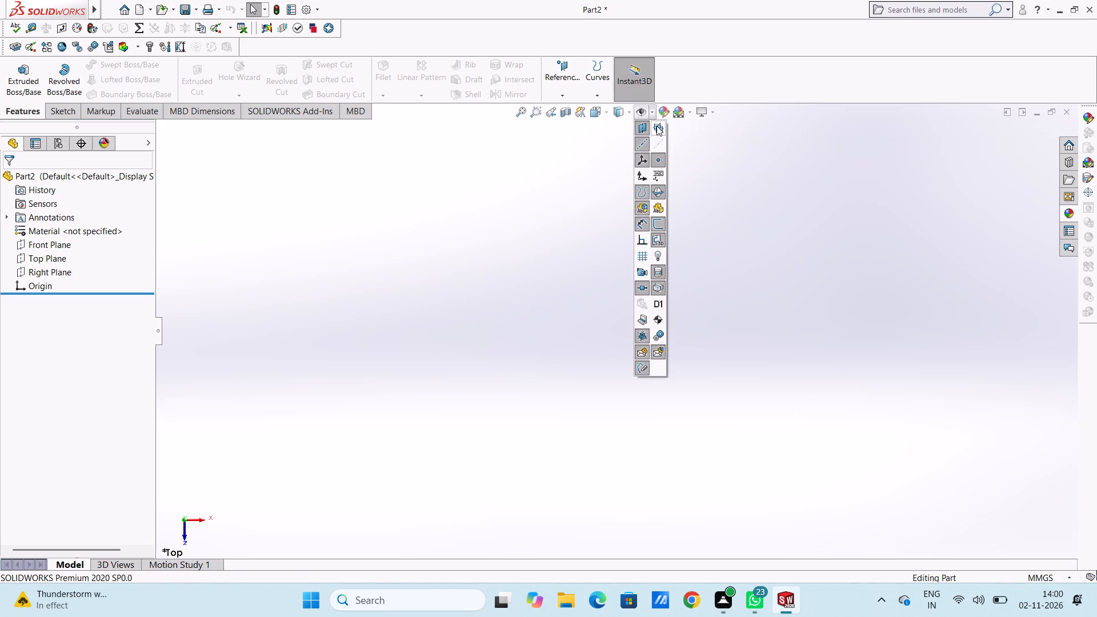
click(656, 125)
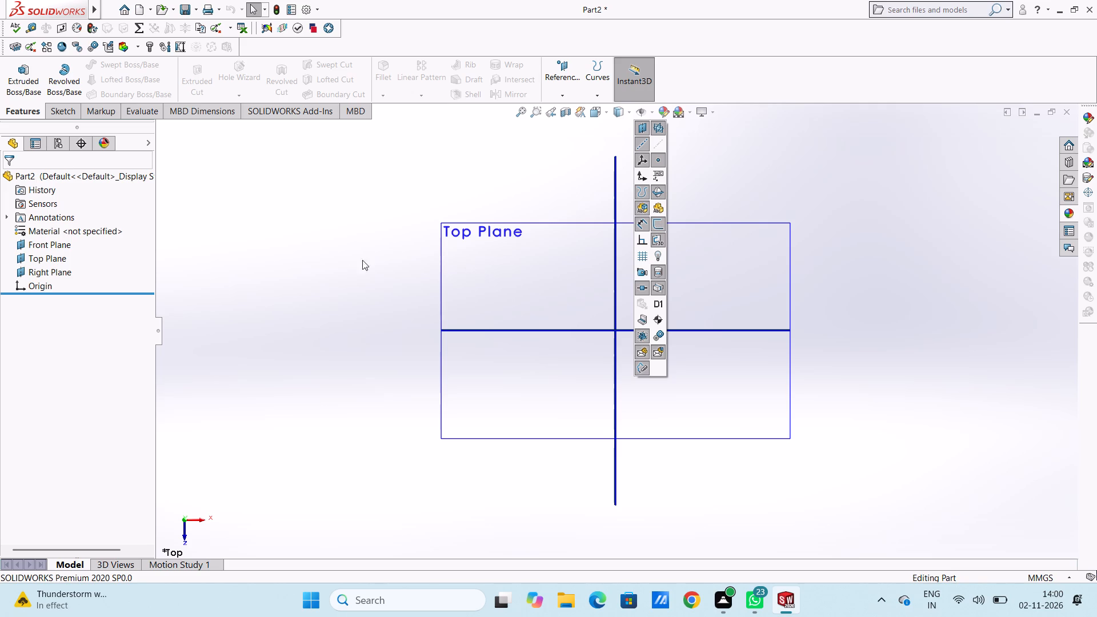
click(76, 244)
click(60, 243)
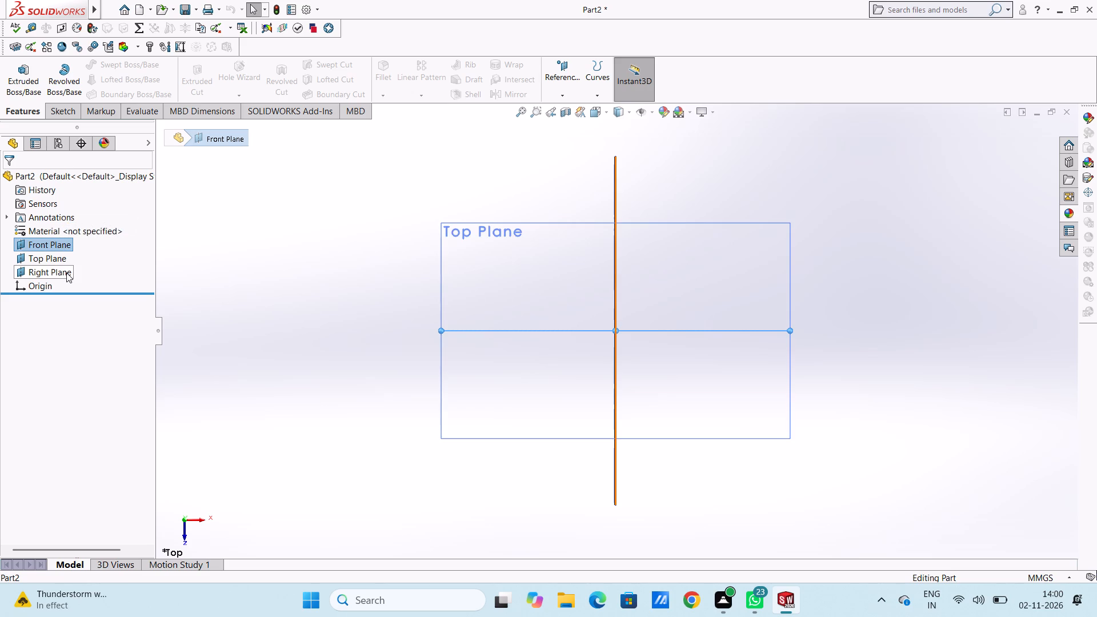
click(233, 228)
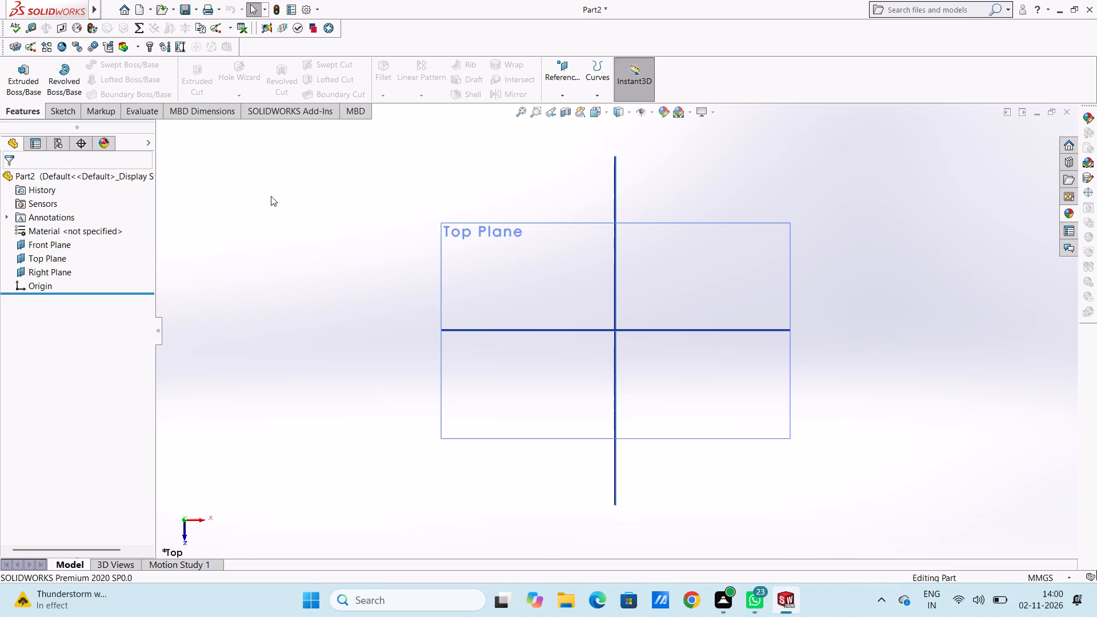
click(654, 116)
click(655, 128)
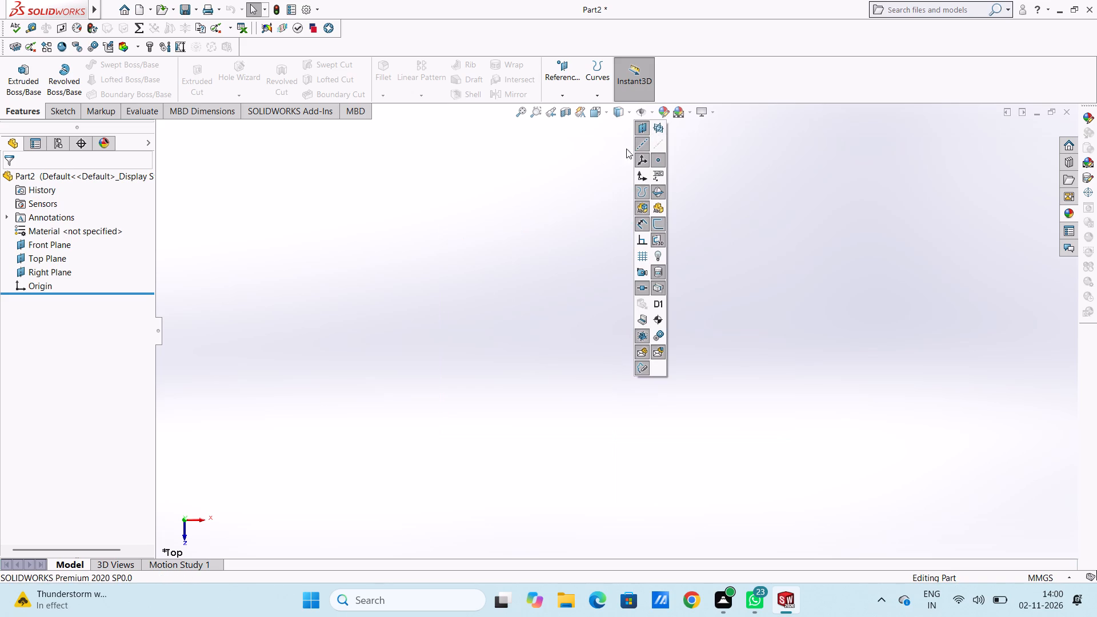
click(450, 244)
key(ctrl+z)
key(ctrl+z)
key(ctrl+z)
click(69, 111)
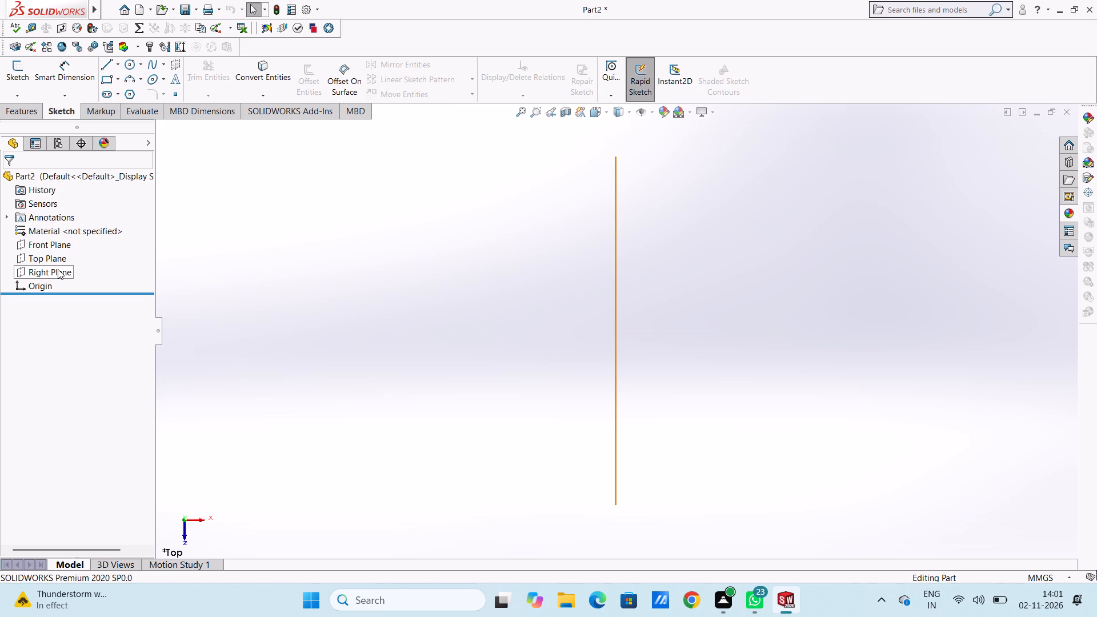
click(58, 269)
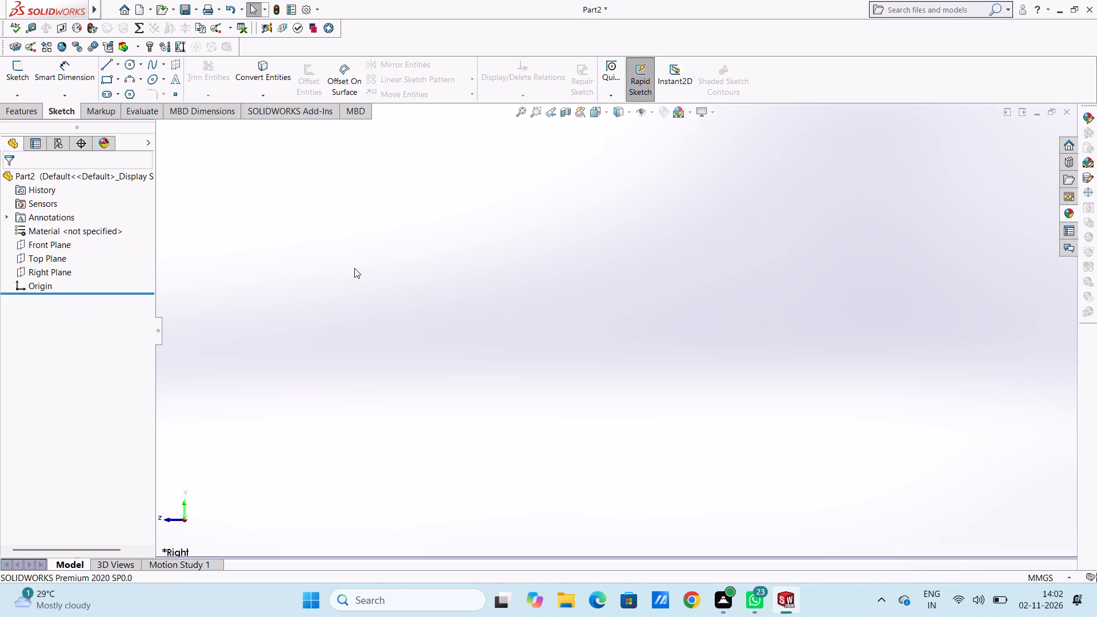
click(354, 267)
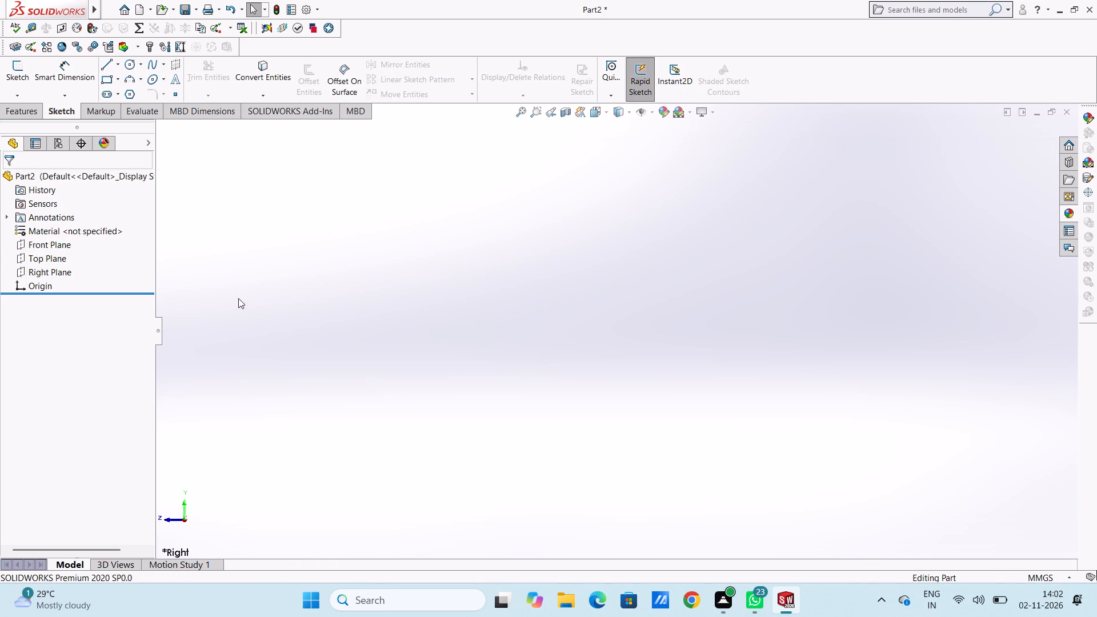
Sketch a center rectangle on the Top Plane, centred on the origin, 100 mm high and 158+90 mm wide.
click(54, 256)
click(66, 239)
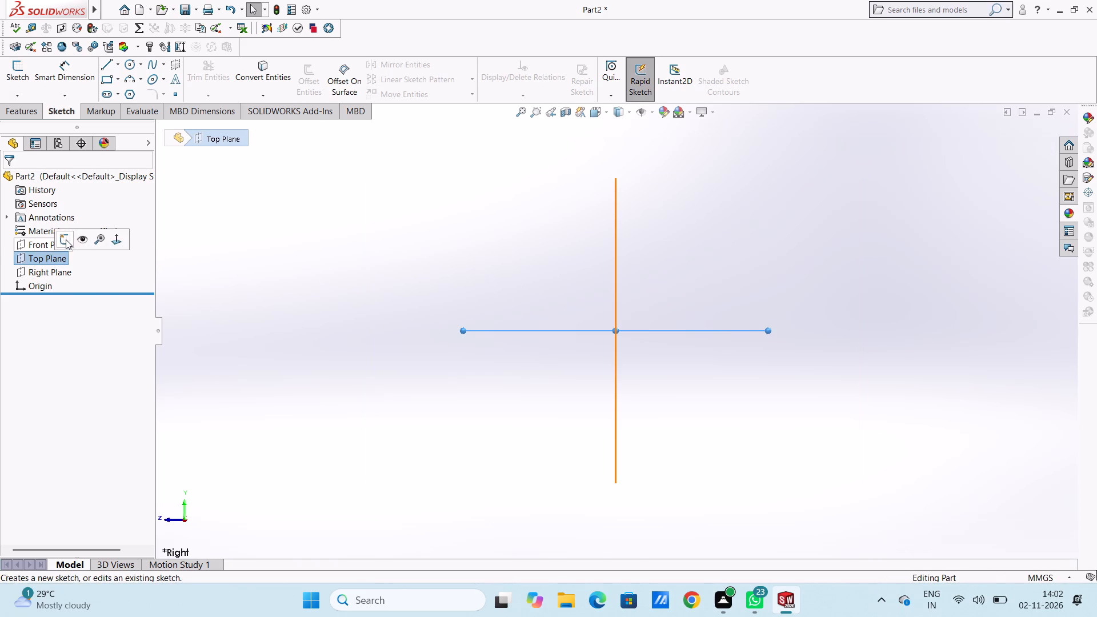
click(273, 257)
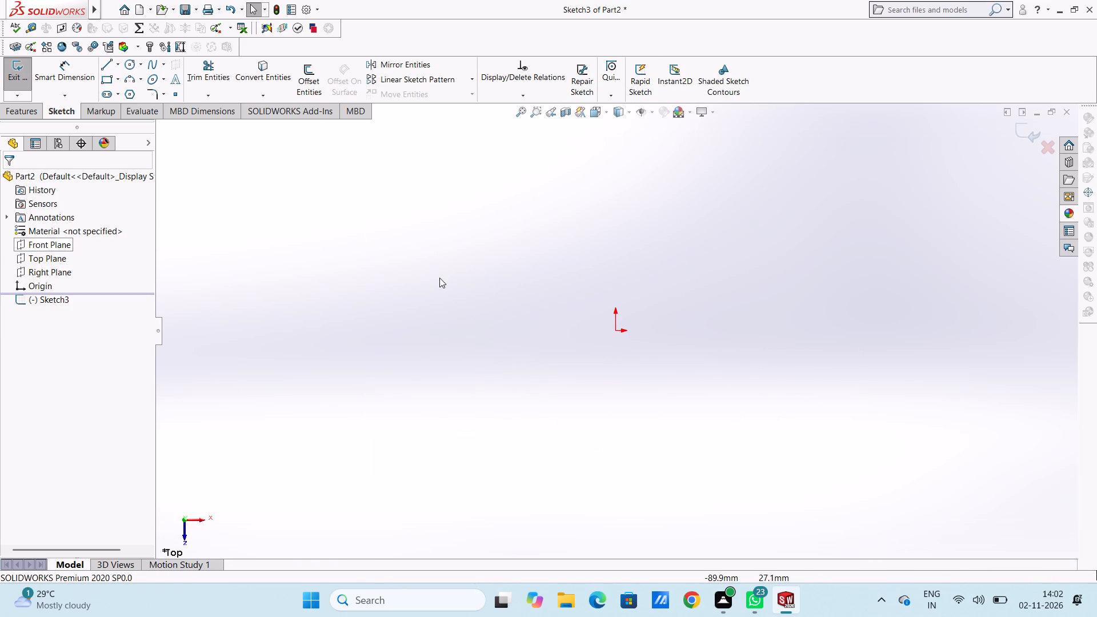
click(118, 78)
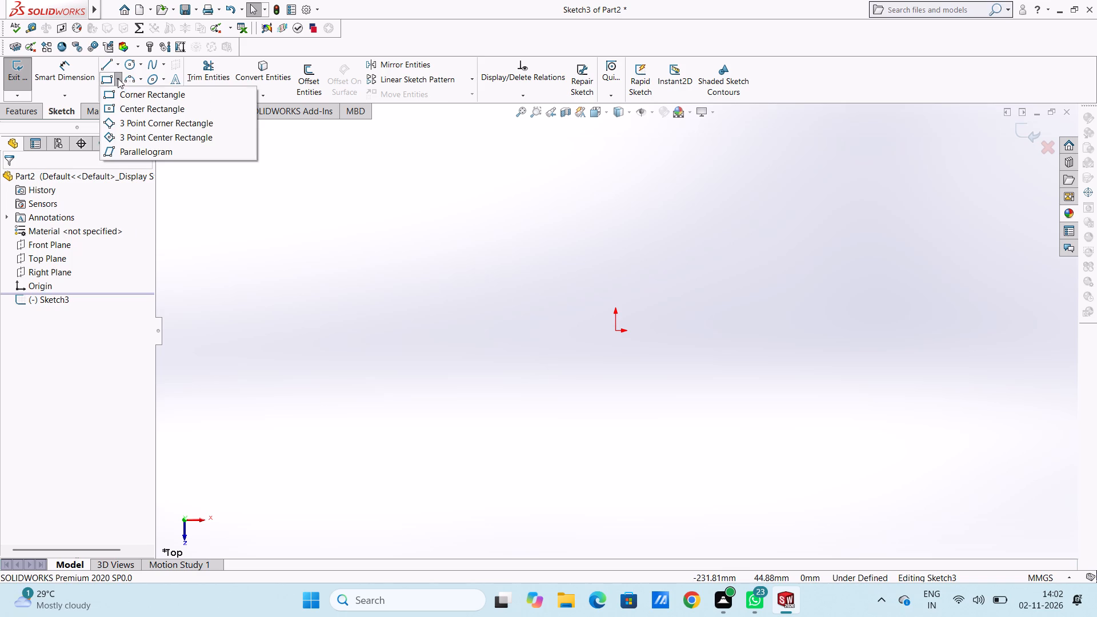
click(113, 106)
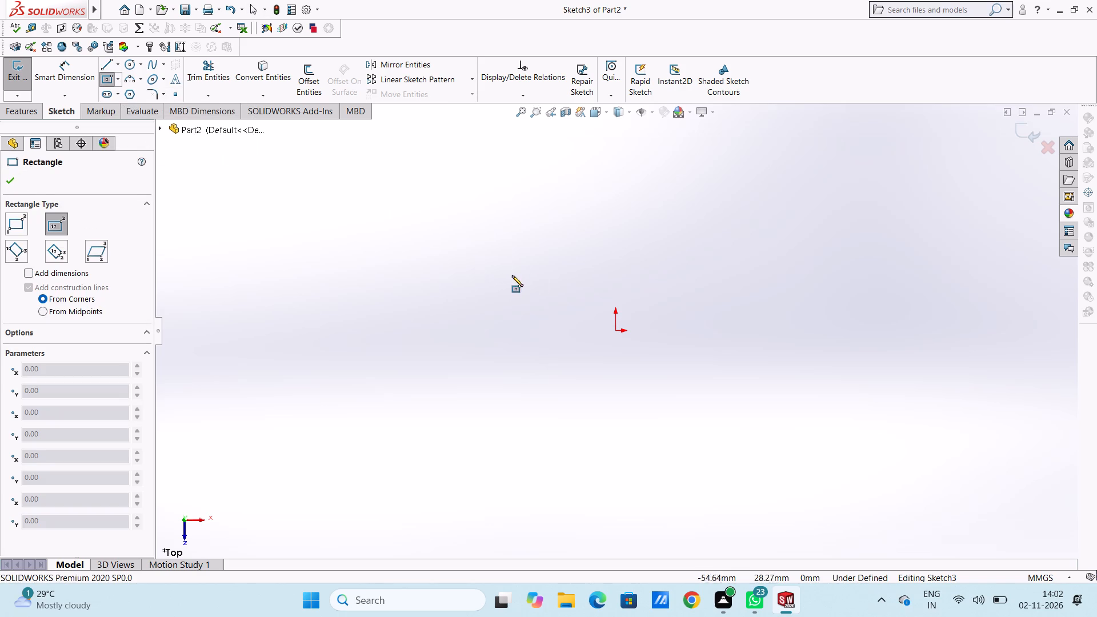
click(613, 334)
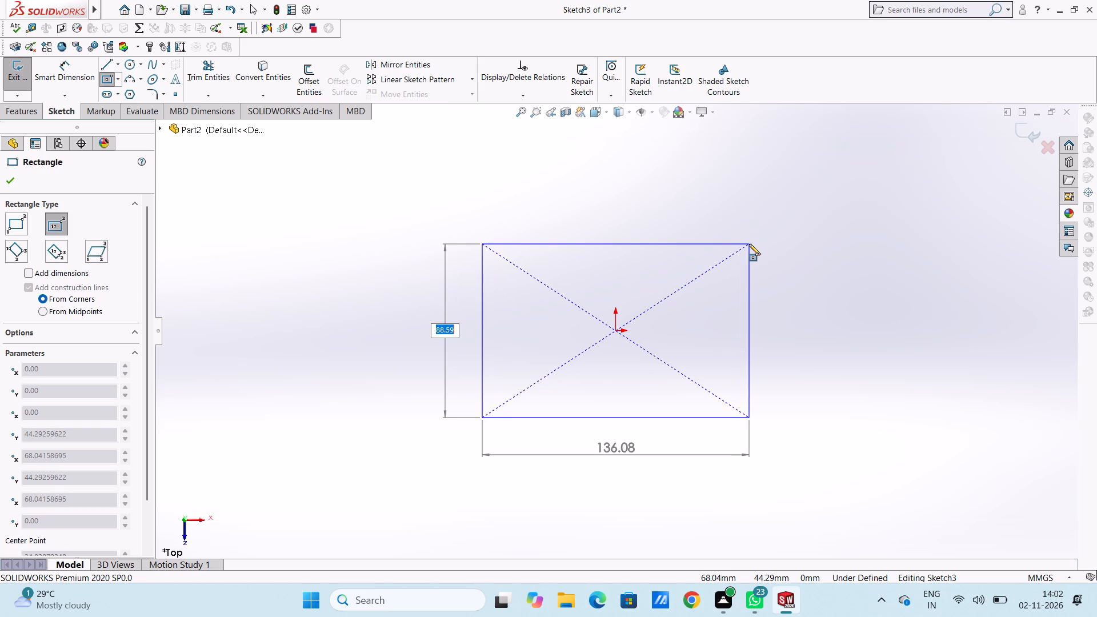
text(100)
key(Return)
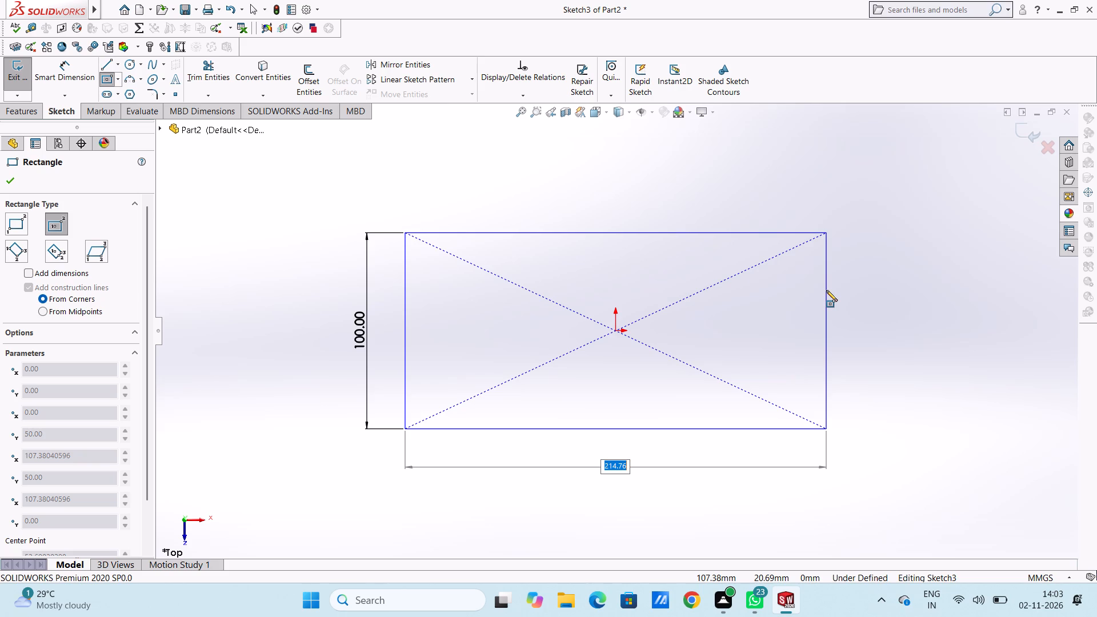
text(158+)
text(90)
key(Return)
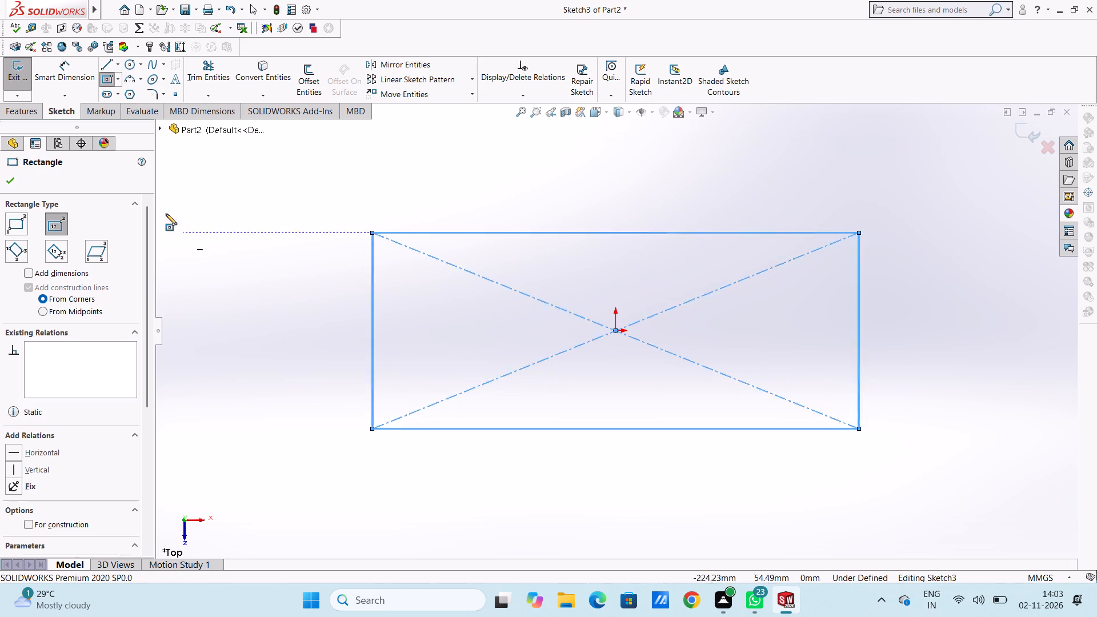
click(10, 180)
click(304, 243)
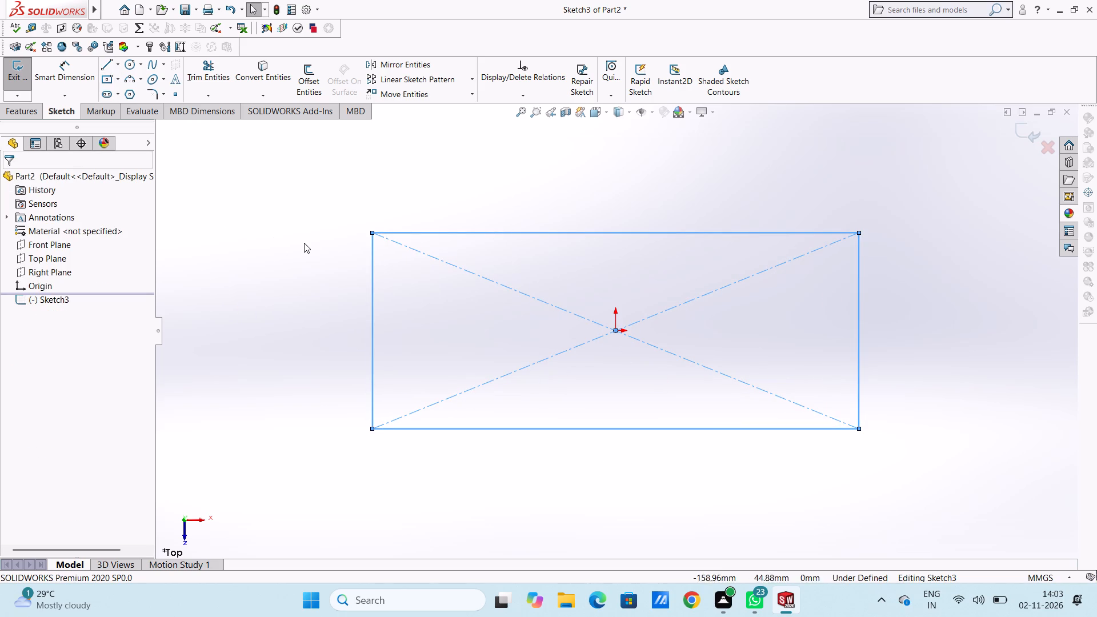
Dimension the rectangle's left vertical side with Smart Dimension, placing the dimension outside the rectangle.
scroll(679, 356, up, 3)
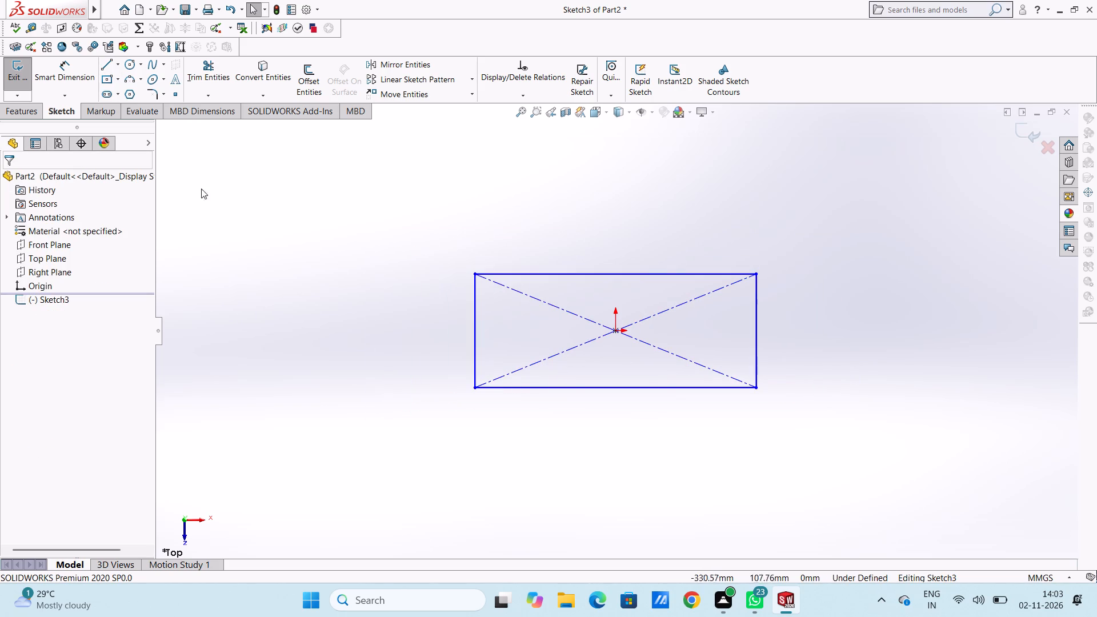
click(65, 63)
click(474, 300)
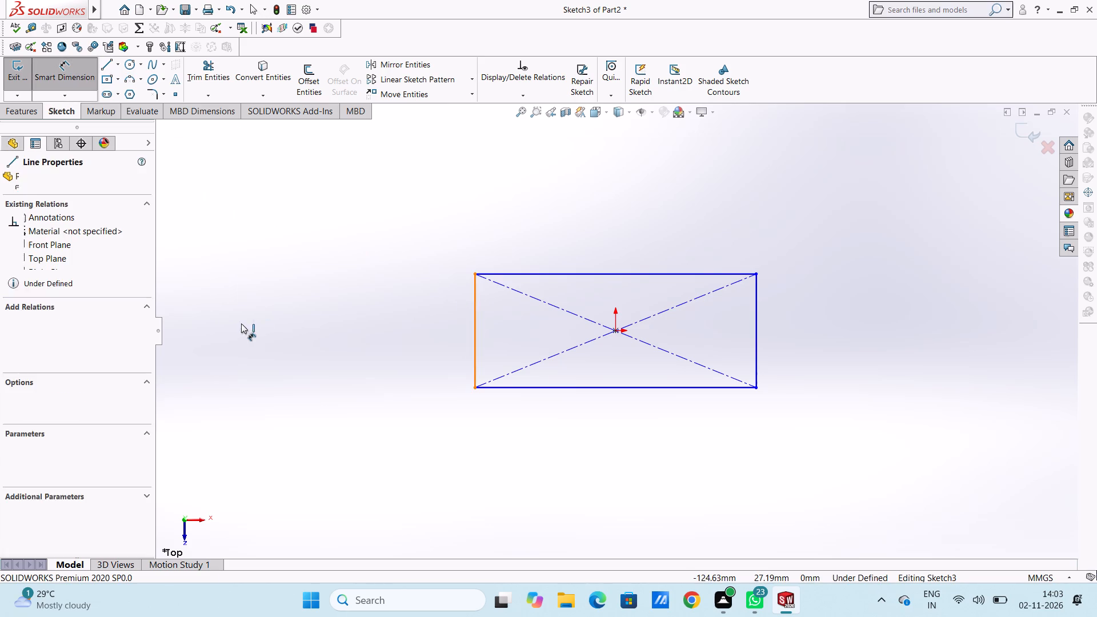
click(239, 324)
click(178, 308)
click(194, 307)
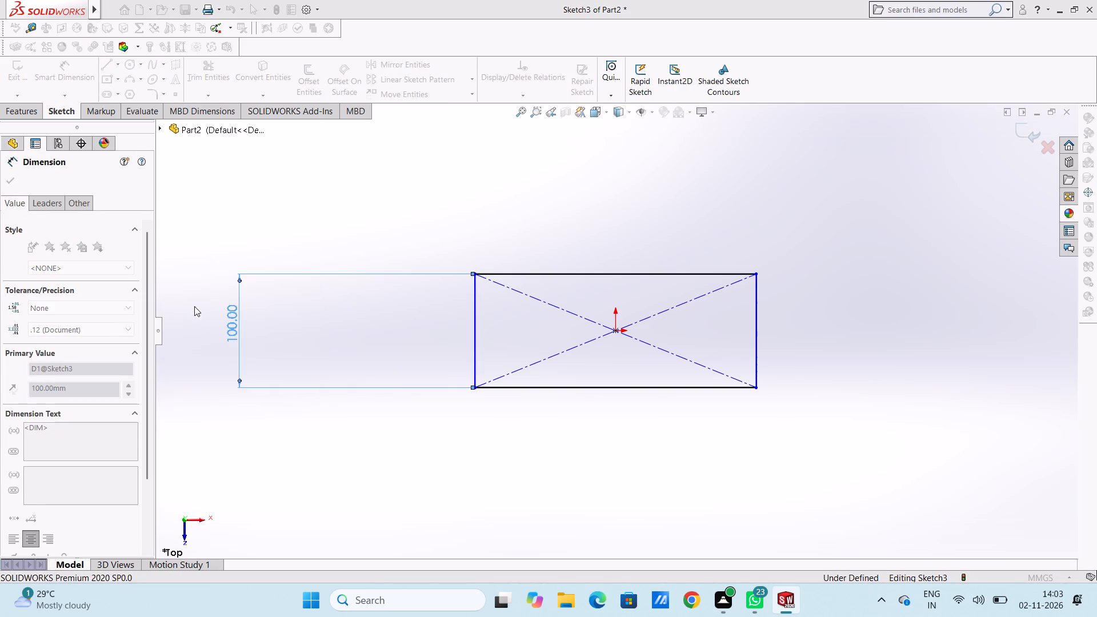
click(398, 173)
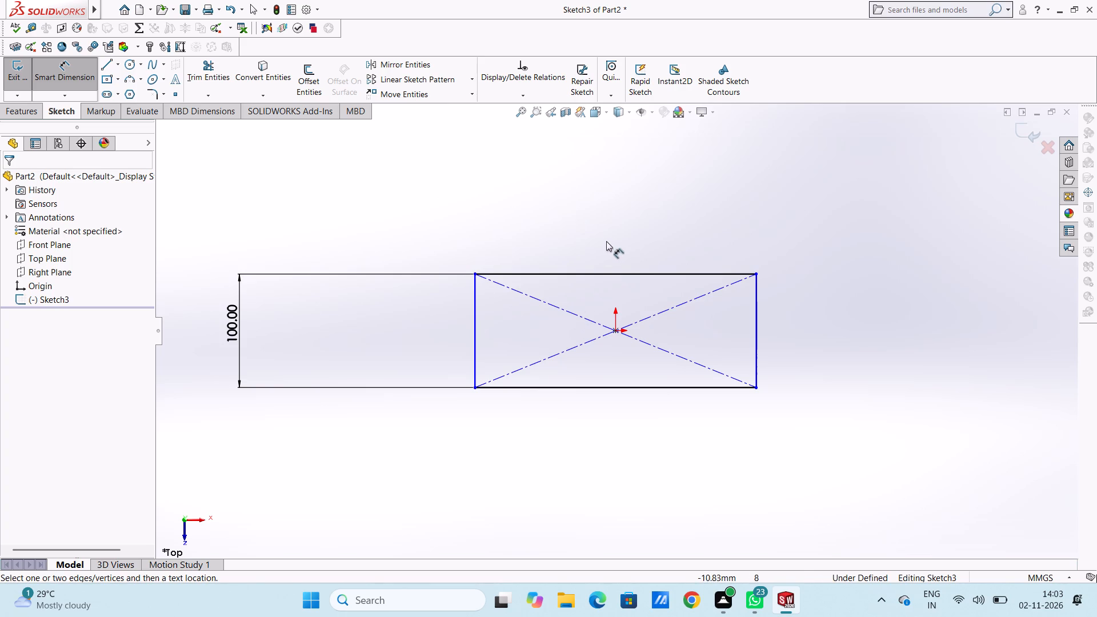
Dimension the rectangle's upper horizontal side and set its length to 230 mm.
click(616, 273)
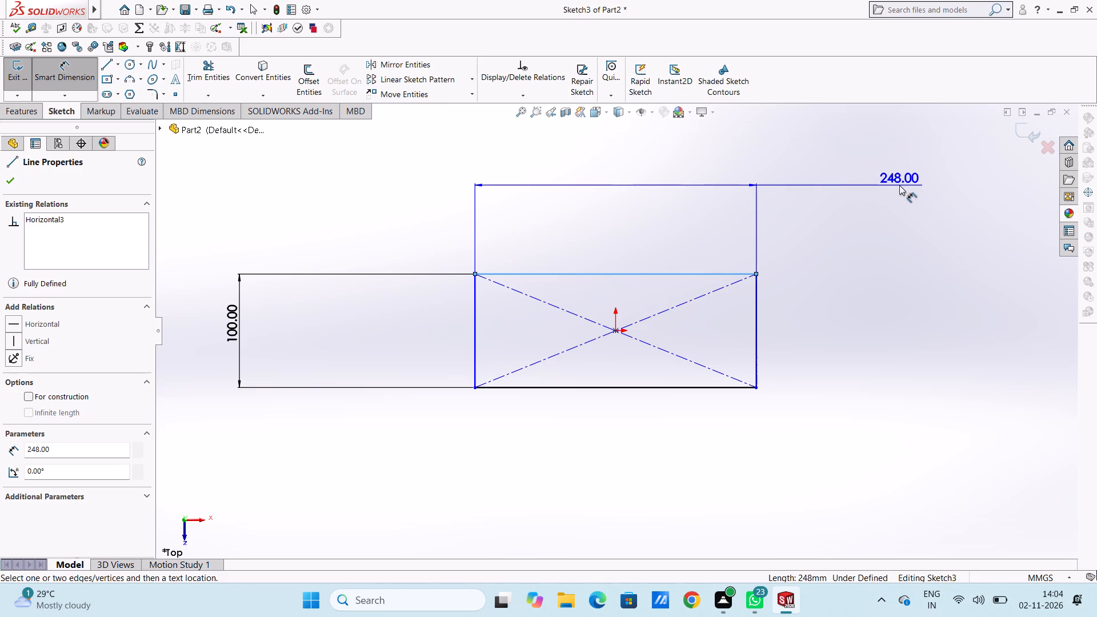
click(899, 185)
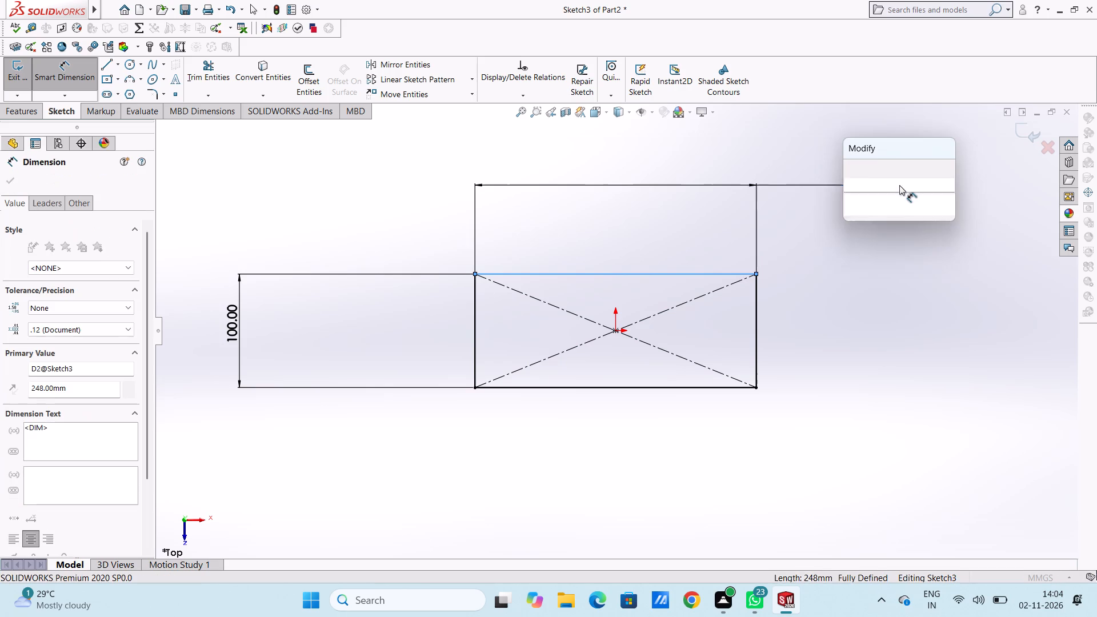
text(30)
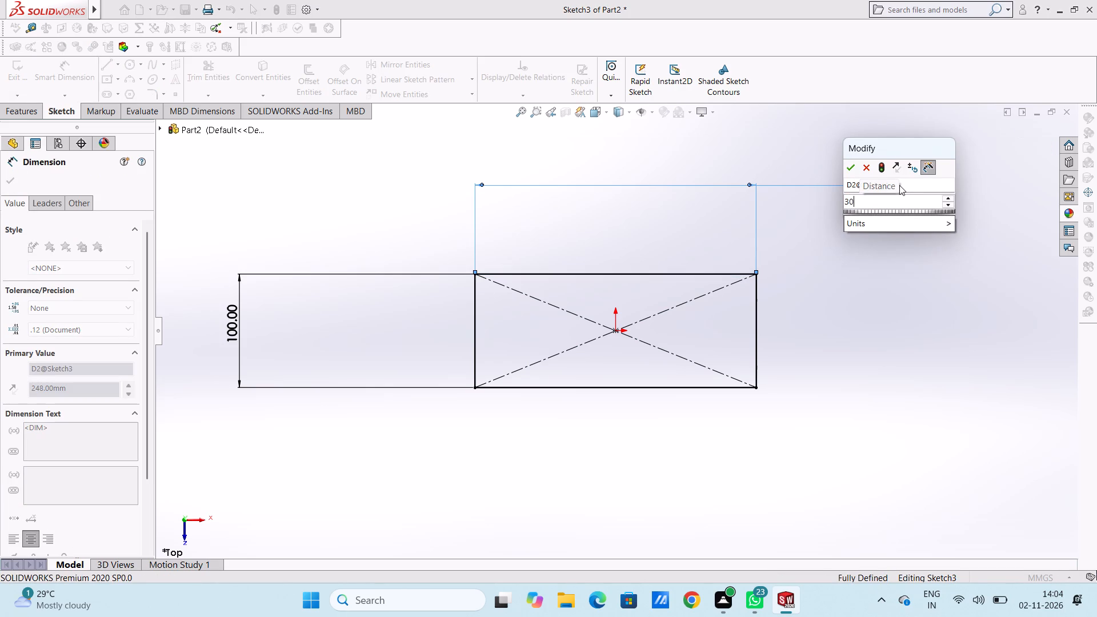
key(BackSpace)
key(BackSpace)
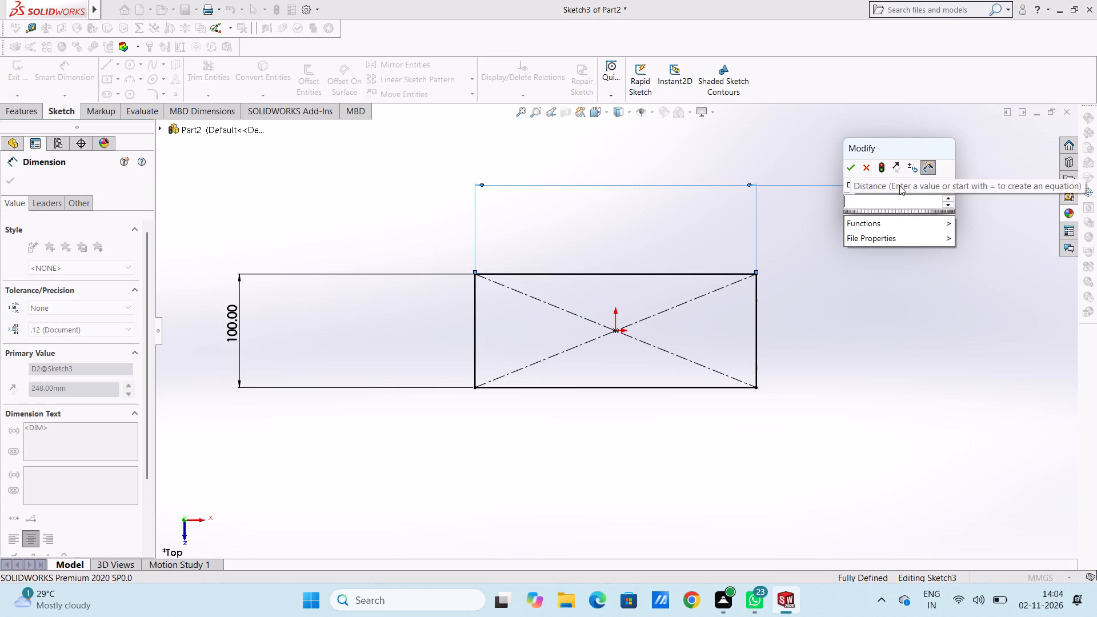
text(230)
key(Return)
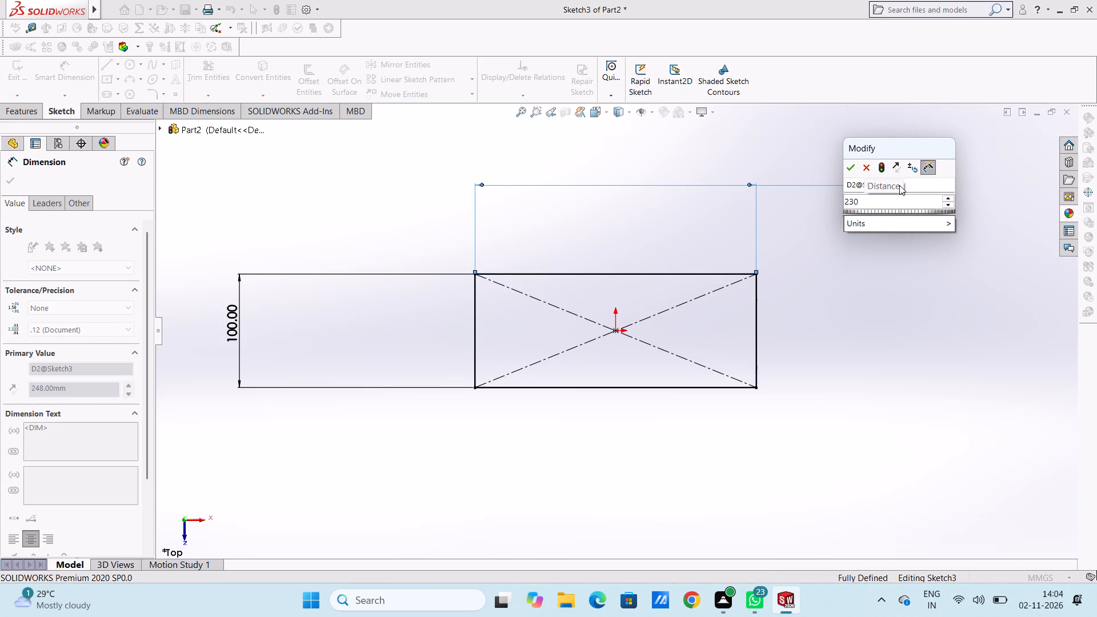
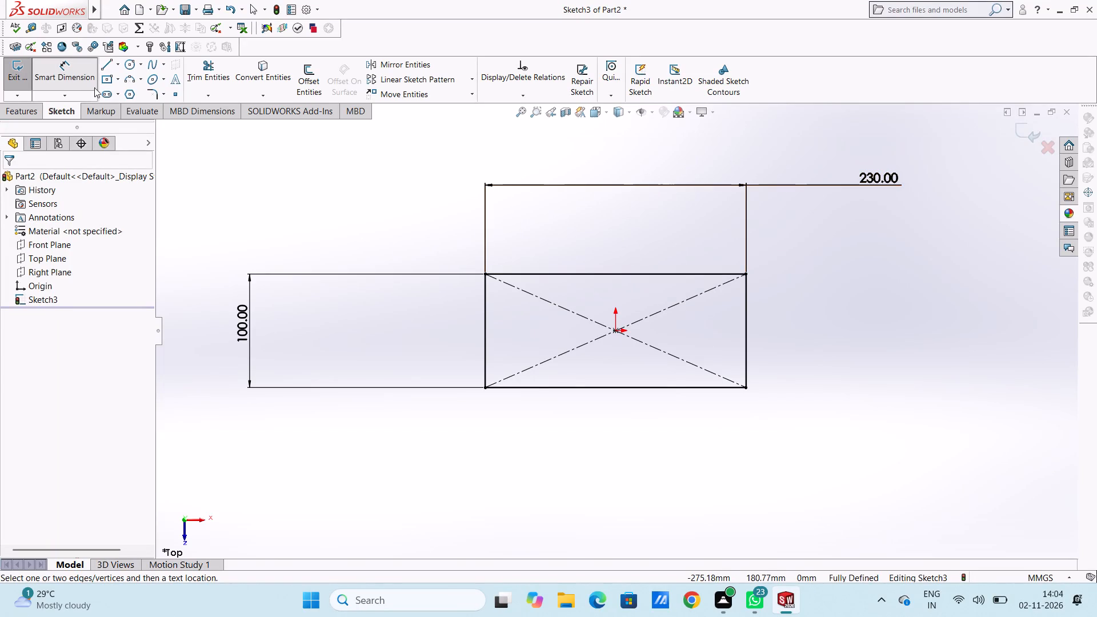
Round all four corners of the rectangle with 21 mm sketch fillets.
click(64, 70)
click(153, 93)
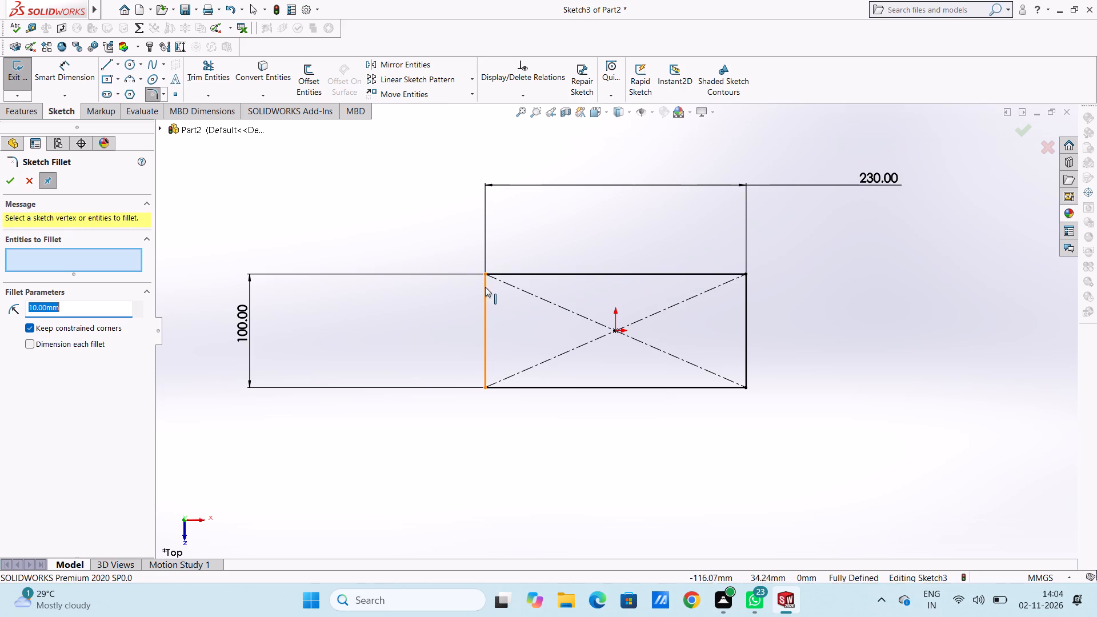
text(21)
key(Return)
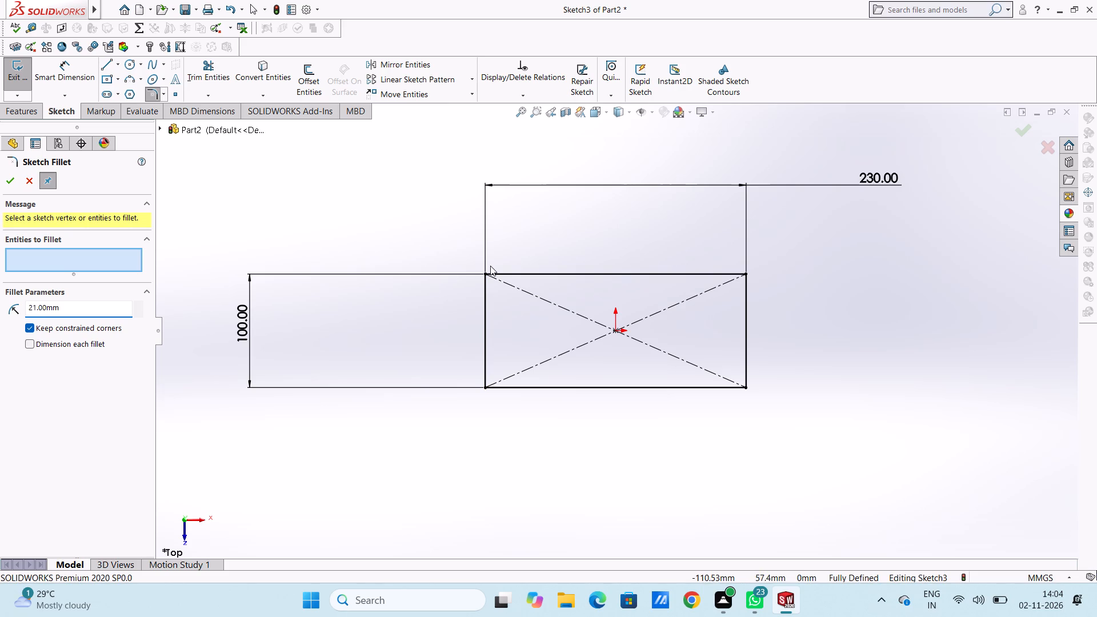
click(484, 273)
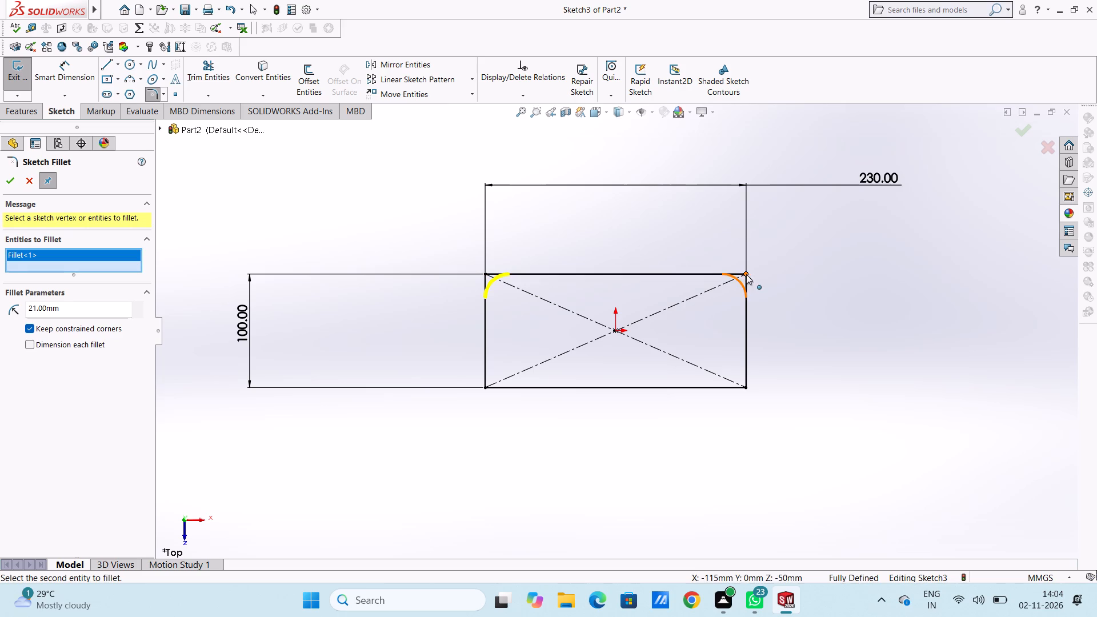
click(747, 274)
click(747, 390)
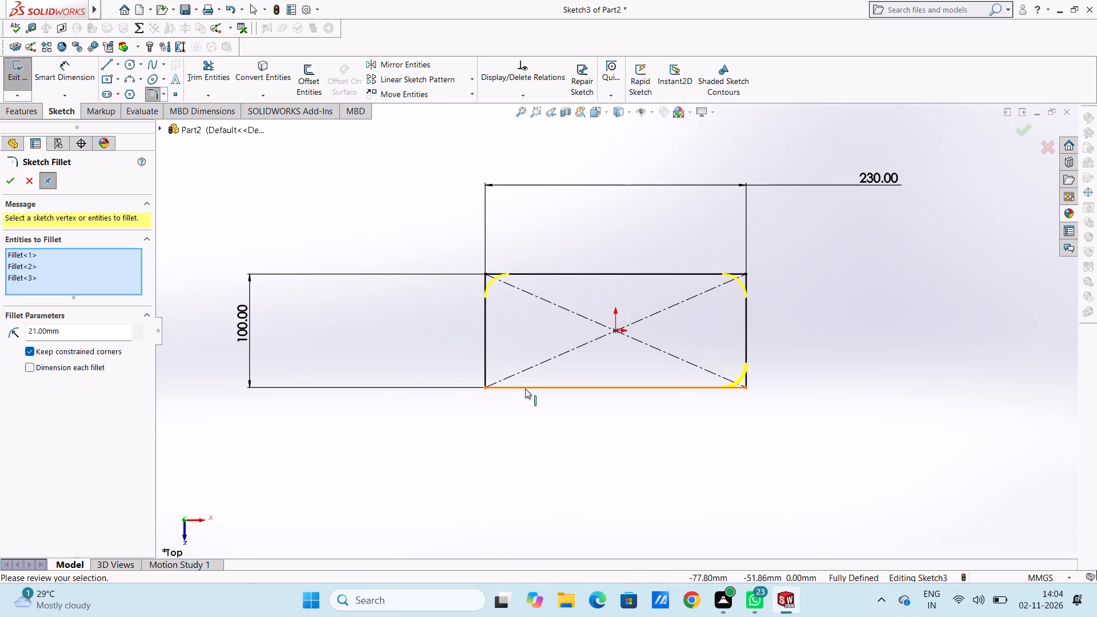
click(484, 385)
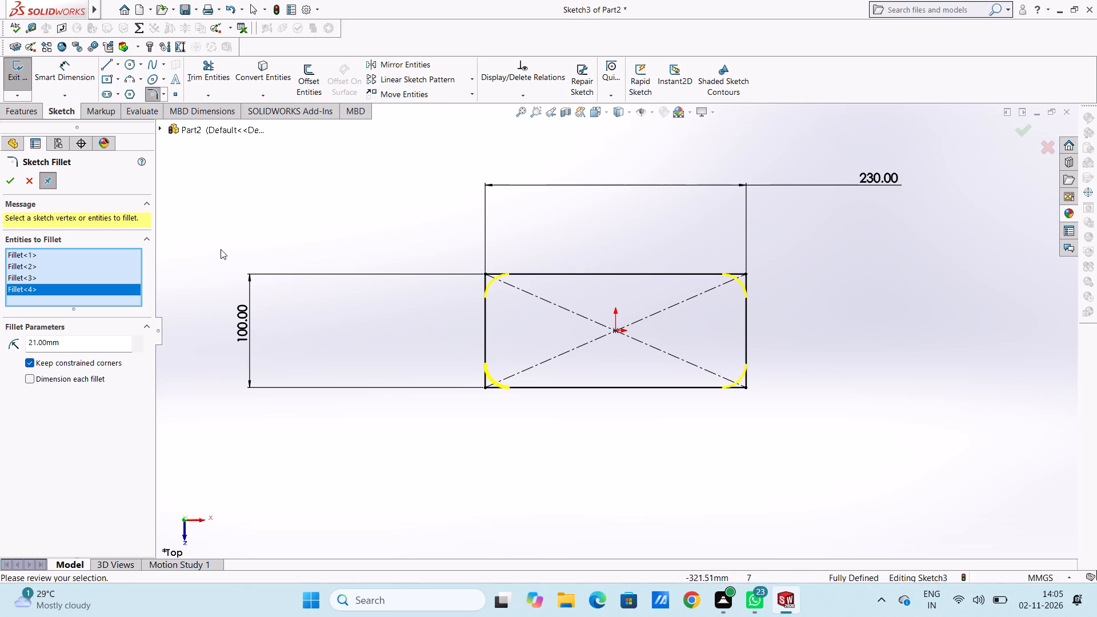
click(10, 177)
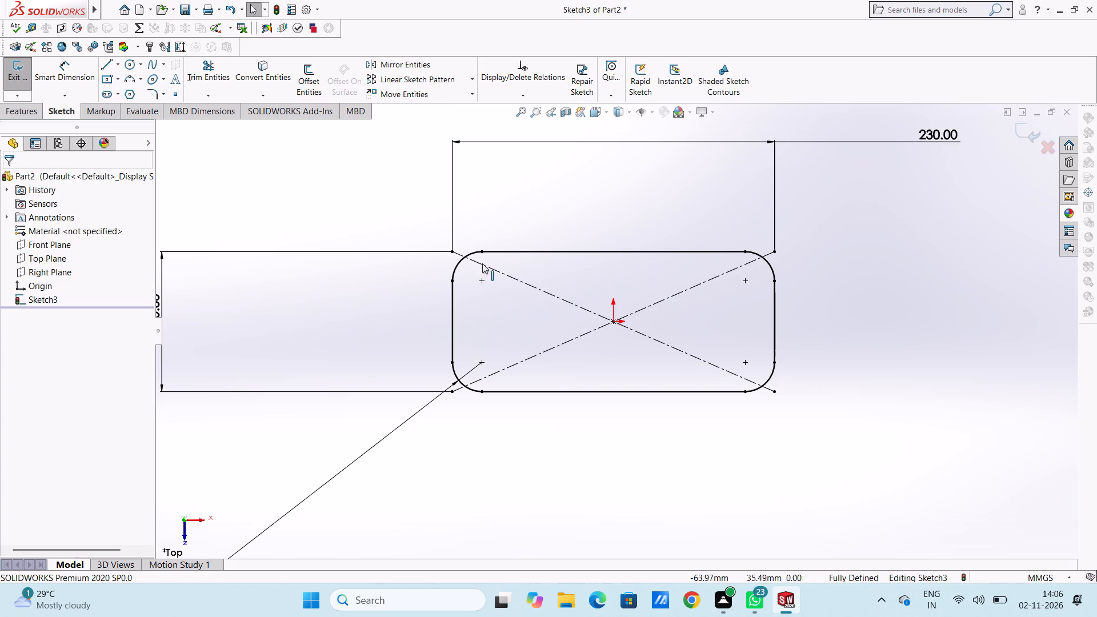
Sketch two circles of about 10.6 mm radius on the horizontal centreline, centred 94 mm either side of the origin, in line with the fillet centres.
click(125, 67)
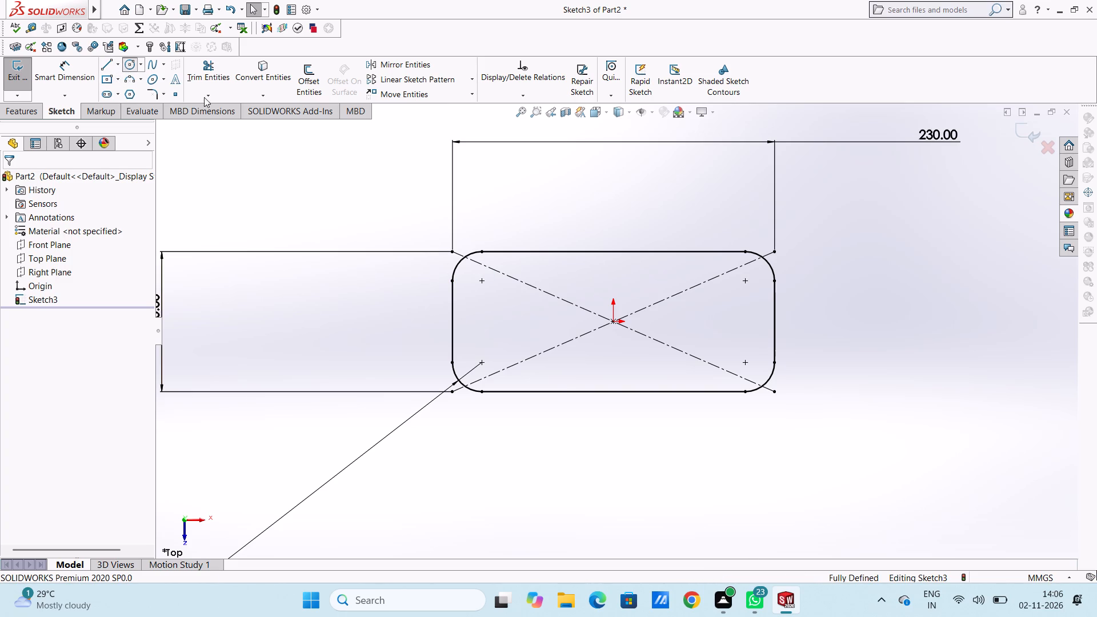
click(482, 323)
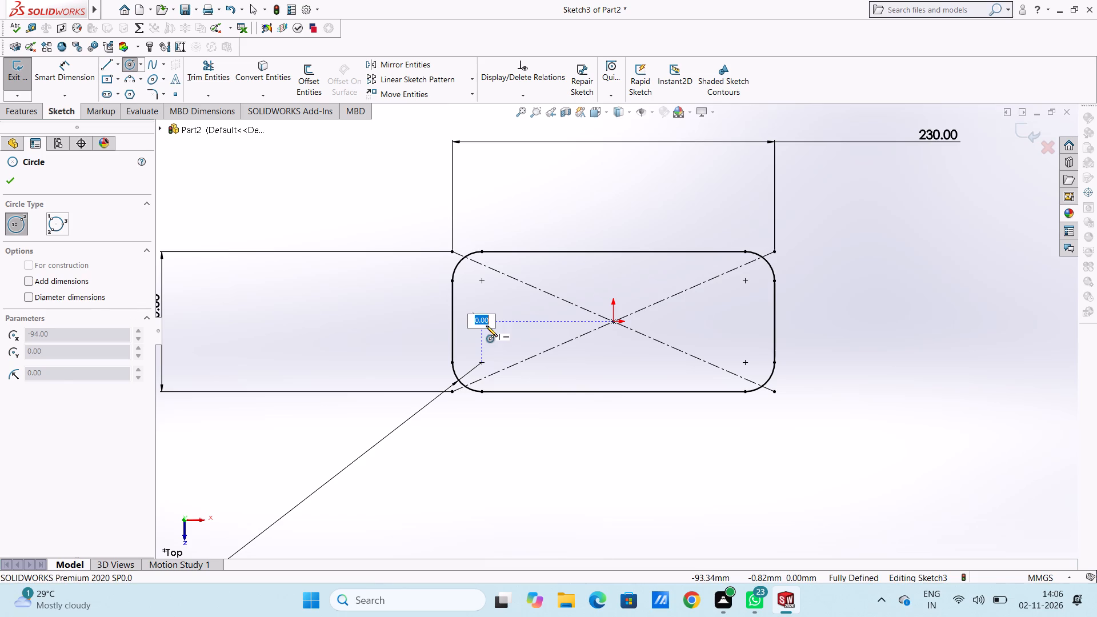
click(492, 332)
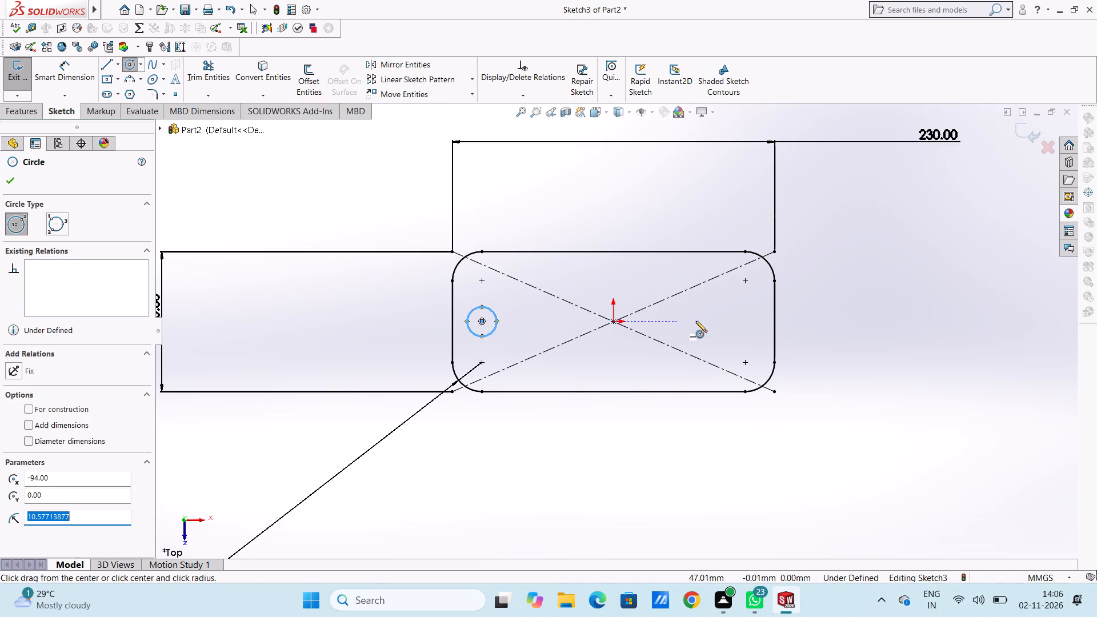
click(748, 318)
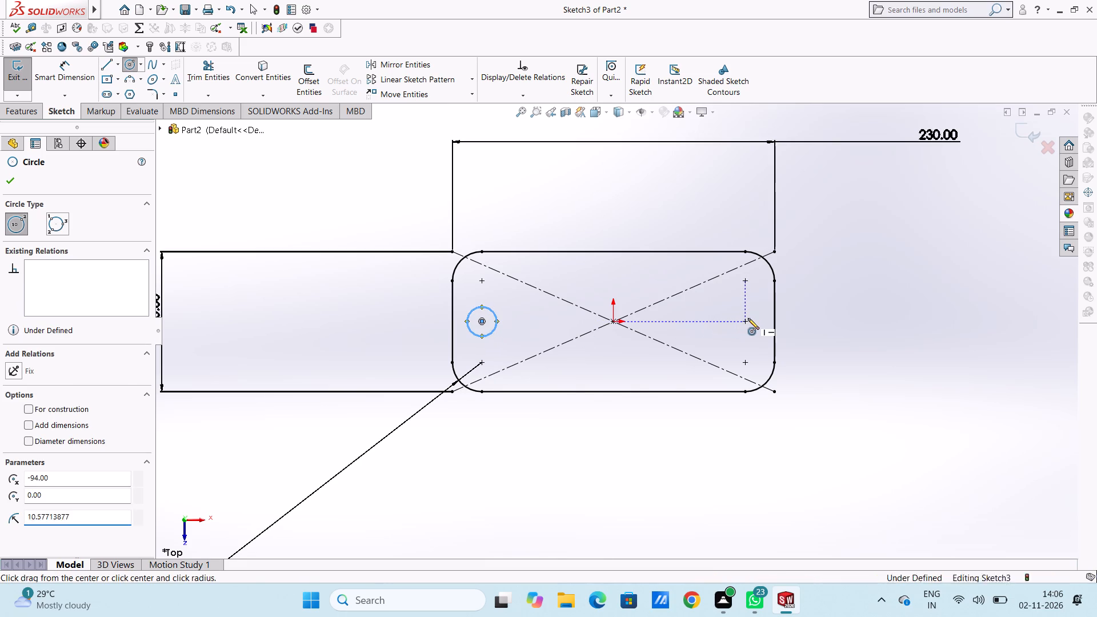
click(754, 334)
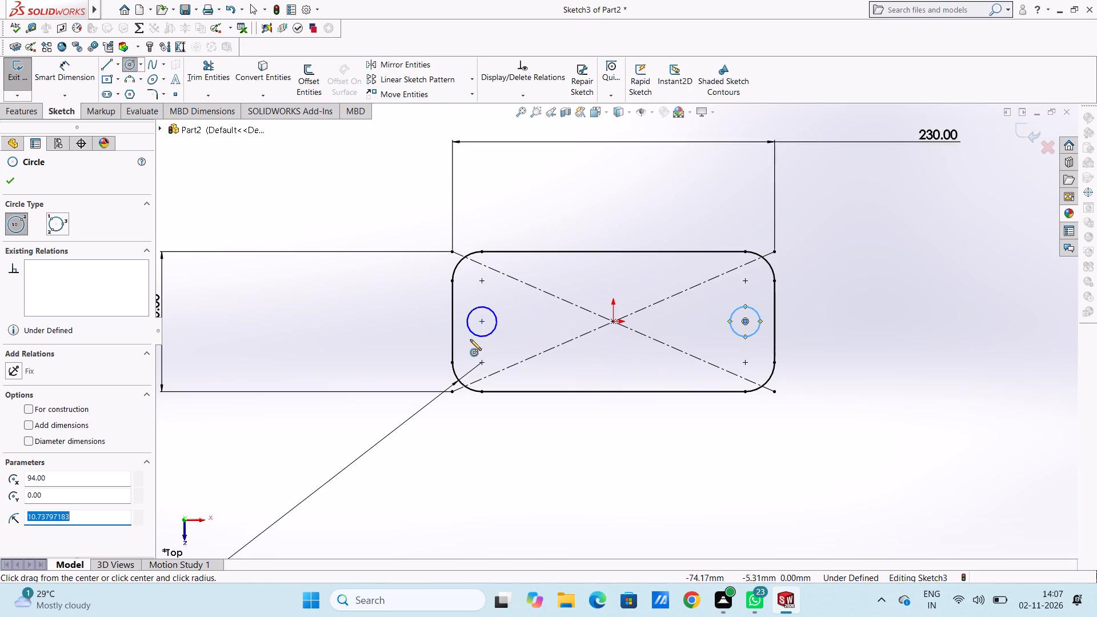
Sketch a smaller concentric circle of about 5 mm radius inside each of the two circles.
drag(482, 319, 483, 327)
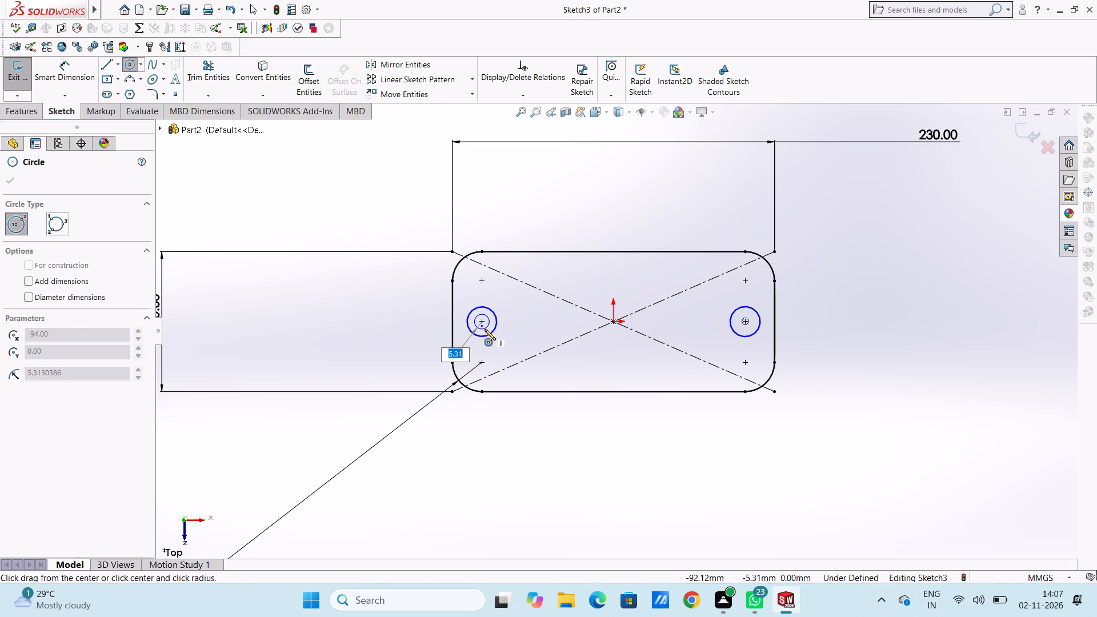
click(485, 329)
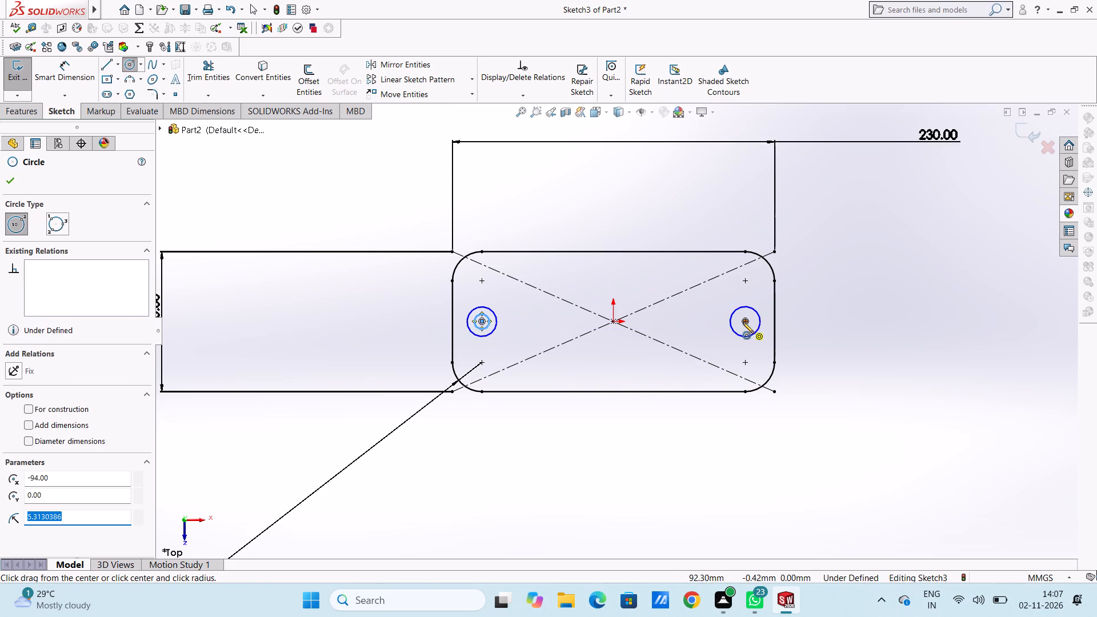
click(743, 322)
click(744, 328)
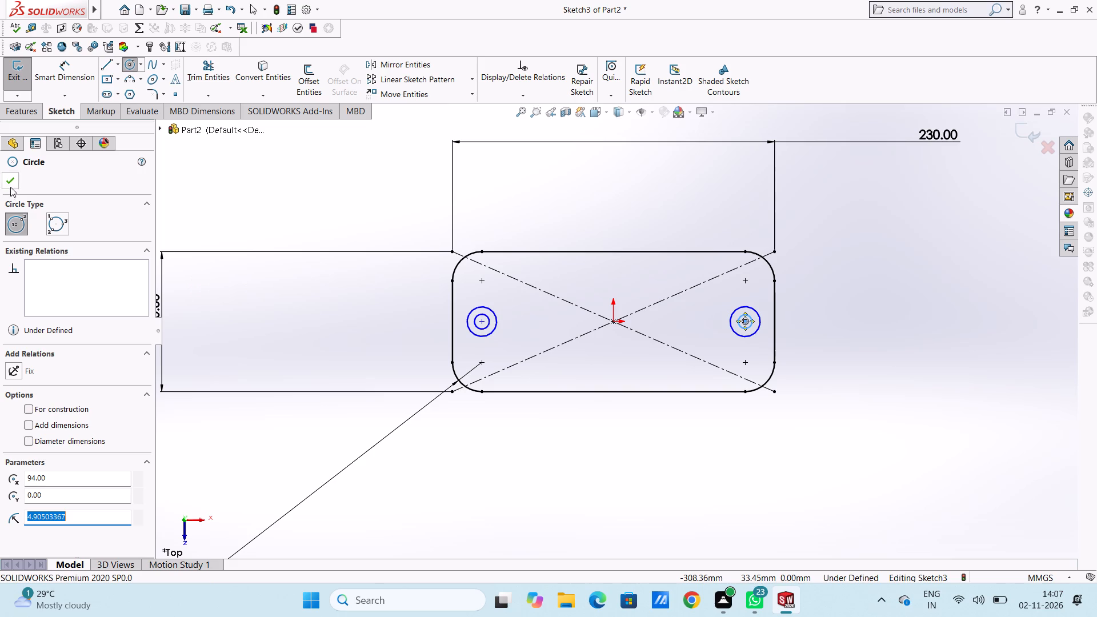
click(3, 178)
click(215, 194)
Dimension the left outer circle with Smart Dimension and set its diameter to 20 mm.
click(58, 75)
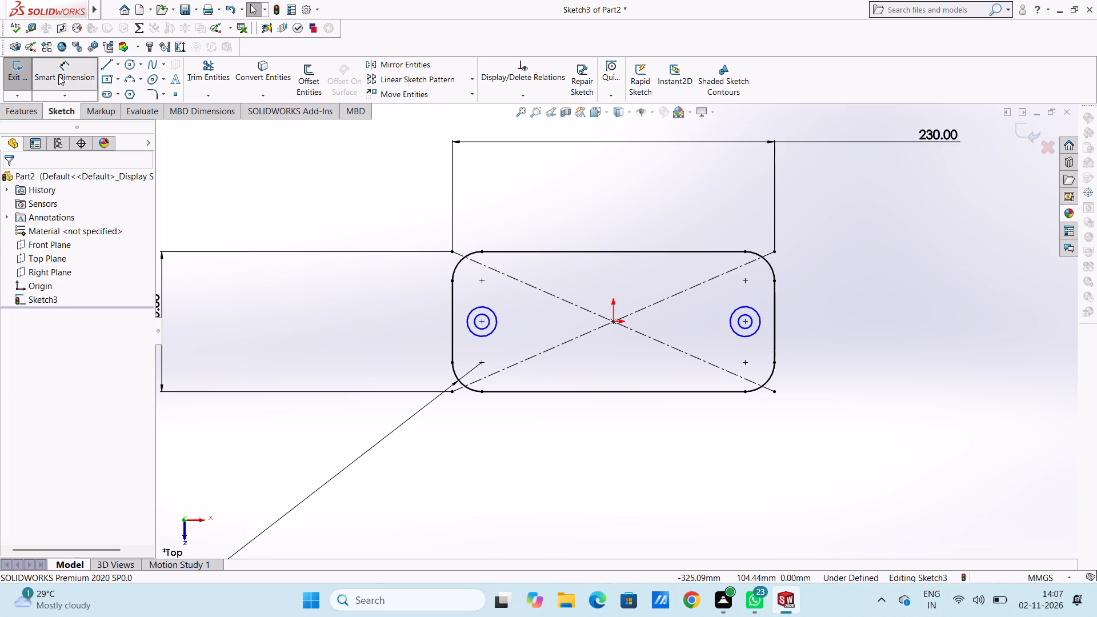
click(478, 308)
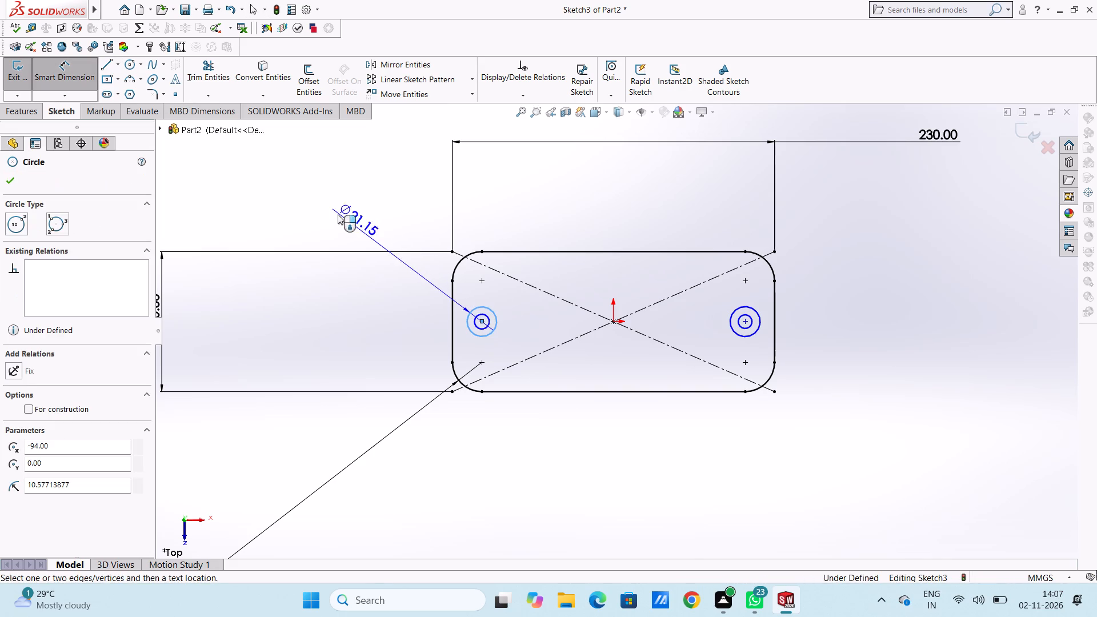
click(330, 209)
text(20)
key(Return)
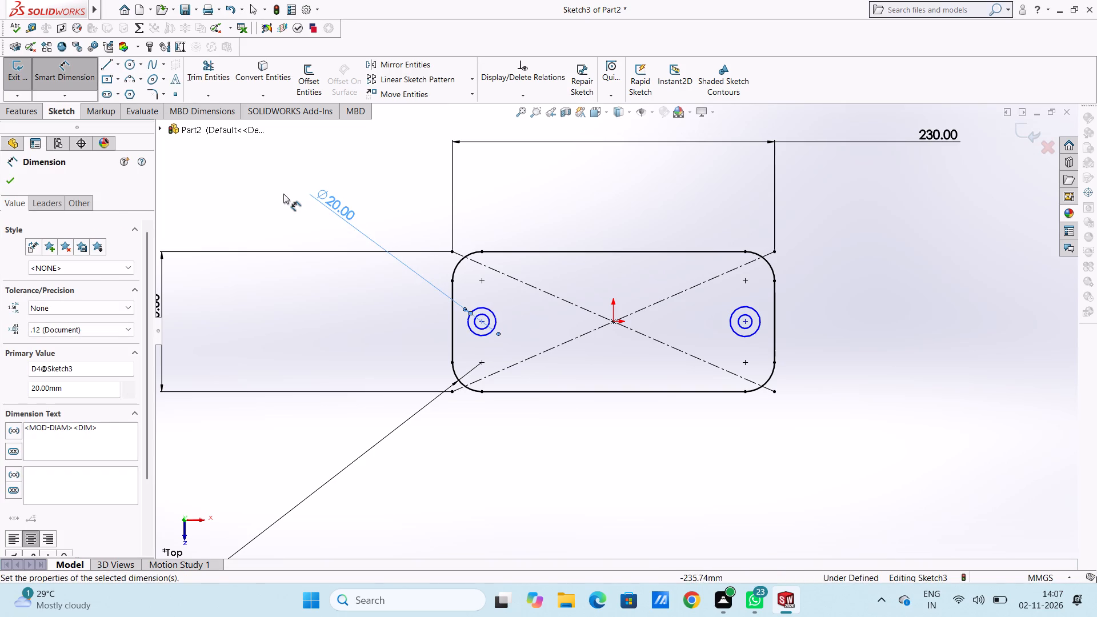
click(283, 194)
click(265, 206)
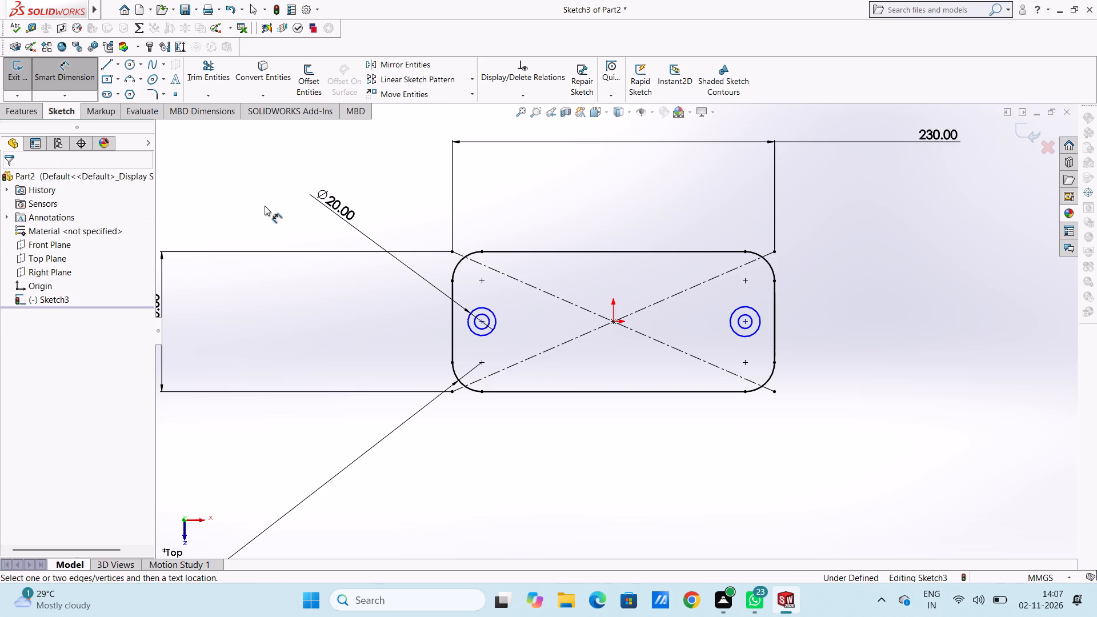
Dimension the horizontal distance from the left circles' centre to the origin, placing the dimension below the rectangle and accepting its value.
click(483, 320)
click(612, 323)
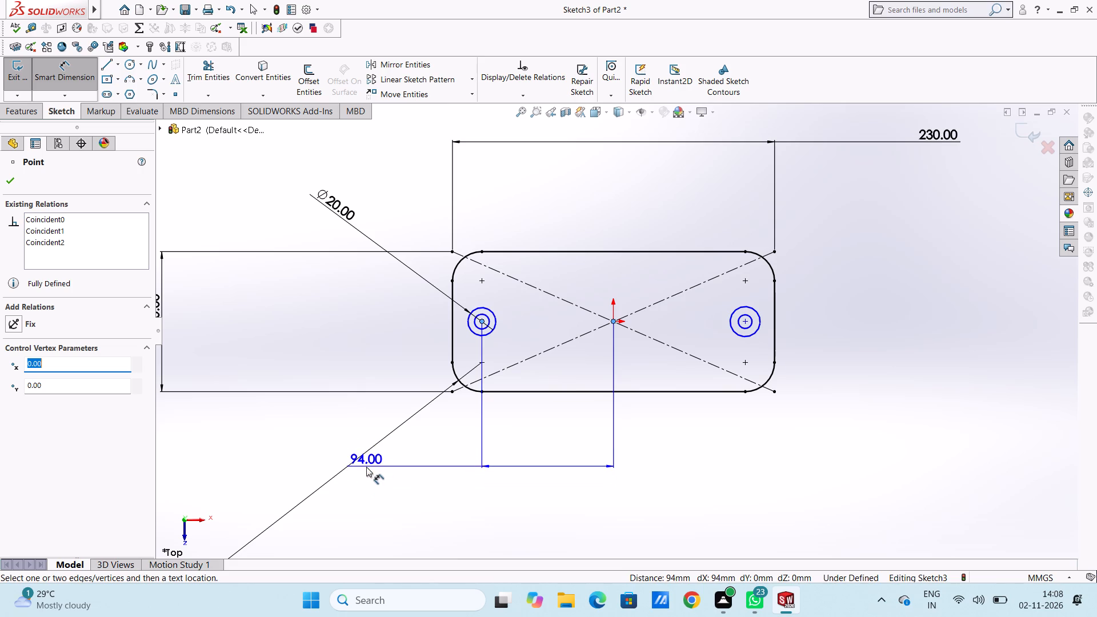
click(278, 460)
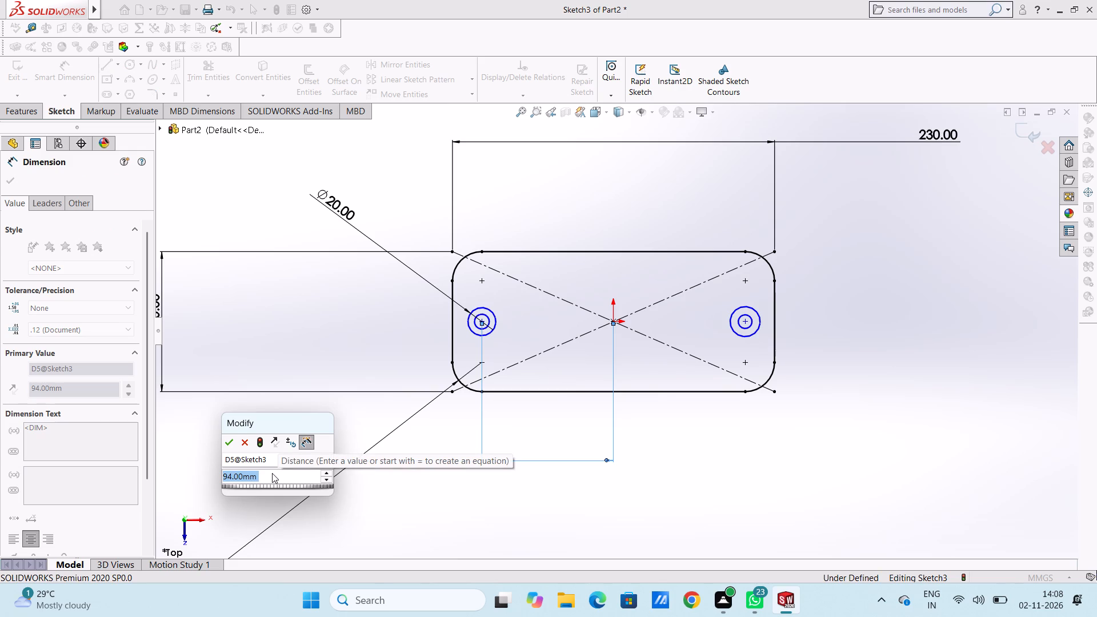
click(225, 439)
click(379, 327)
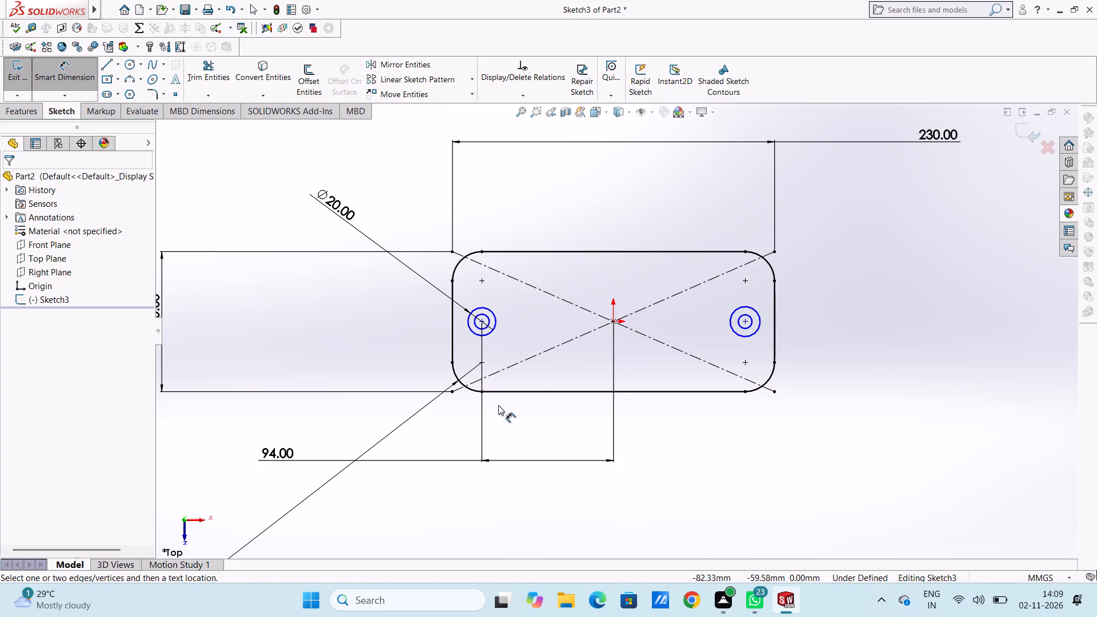
Dimension the right circles' centre to the rectangle's right vertical side and set the distance to 11 mm.
click(746, 322)
click(777, 315)
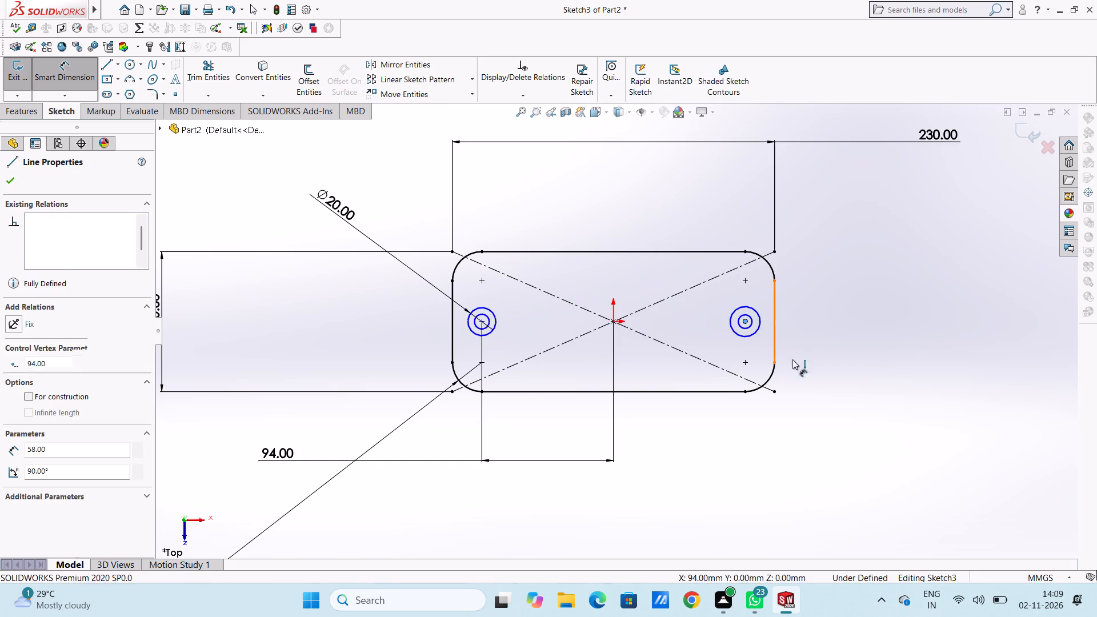
click(881, 474)
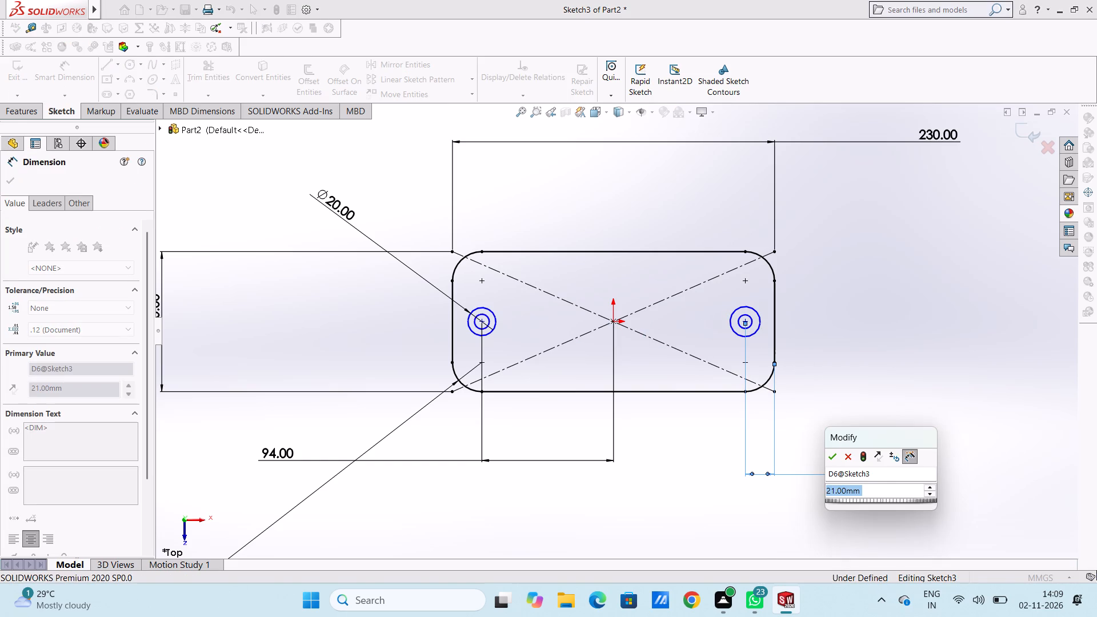
text(11)
key(Return)
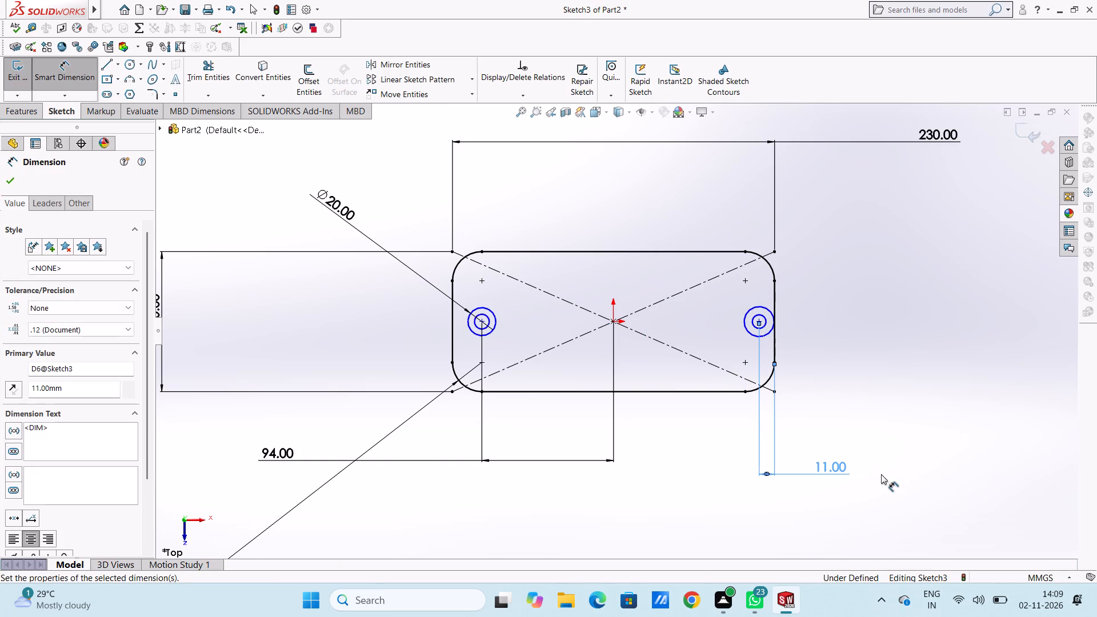
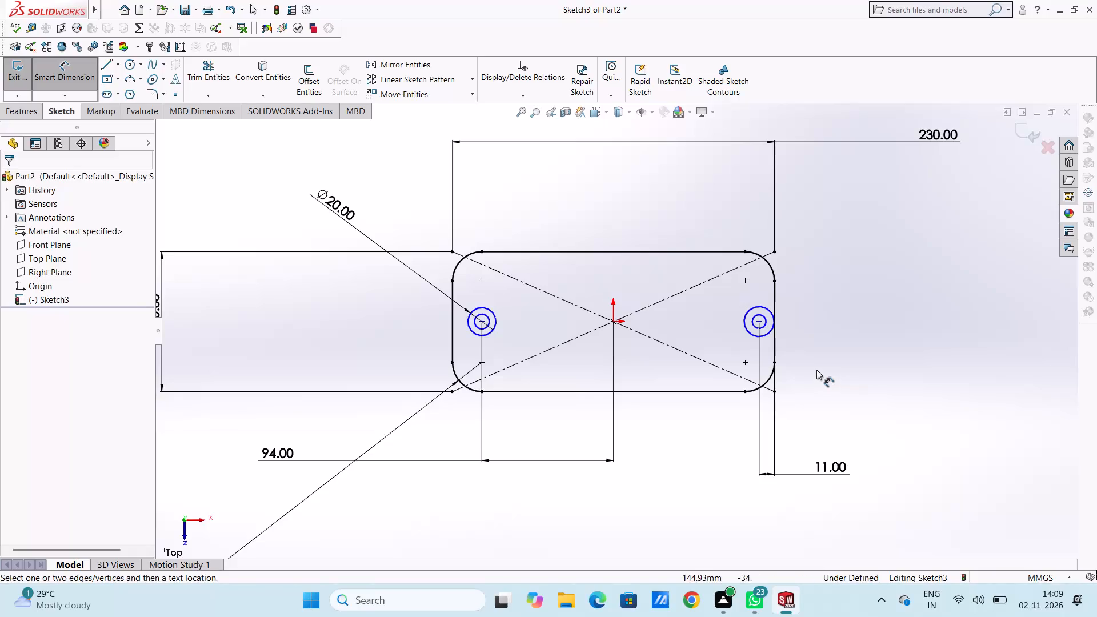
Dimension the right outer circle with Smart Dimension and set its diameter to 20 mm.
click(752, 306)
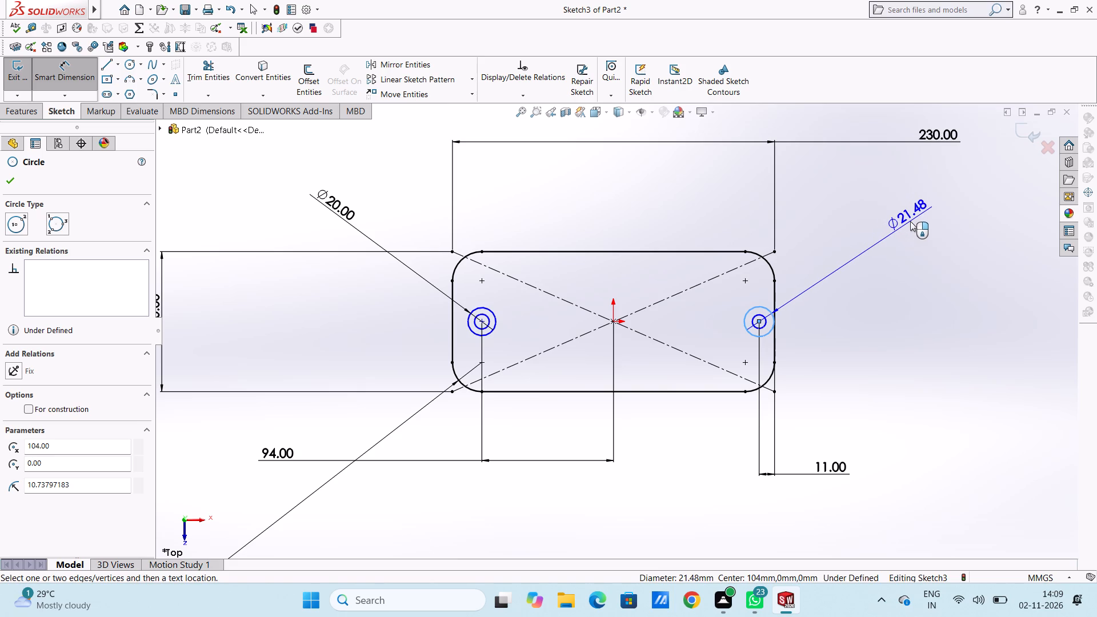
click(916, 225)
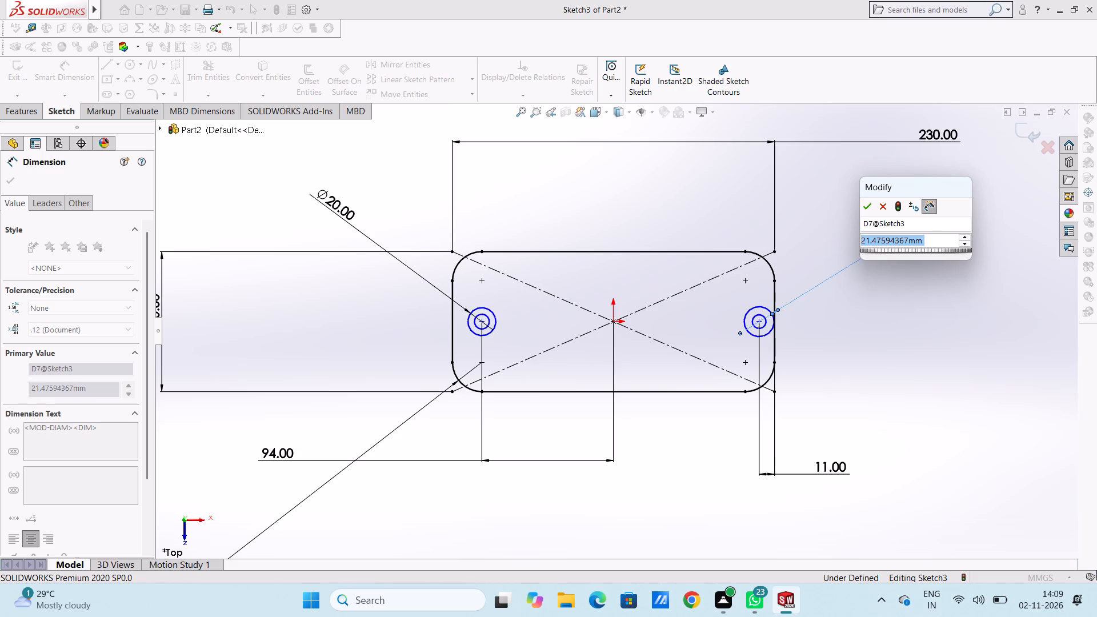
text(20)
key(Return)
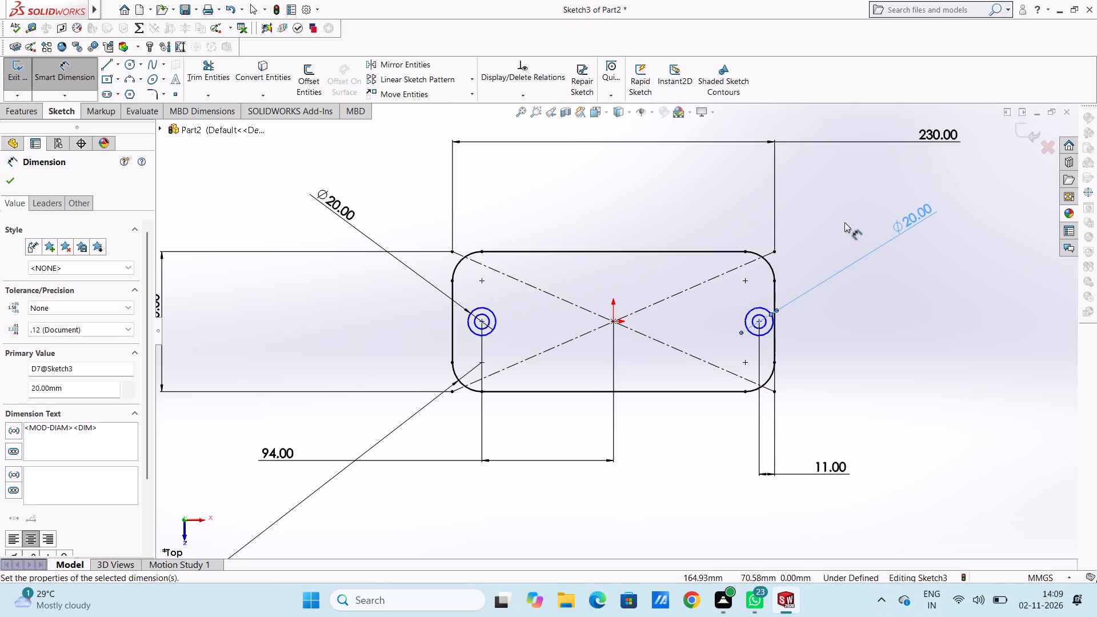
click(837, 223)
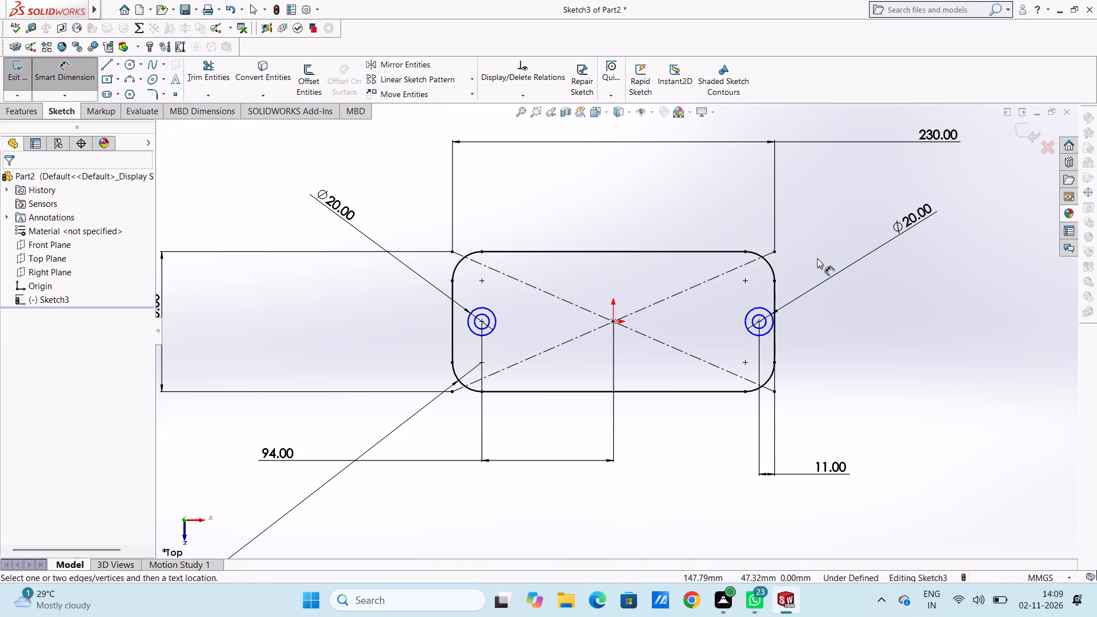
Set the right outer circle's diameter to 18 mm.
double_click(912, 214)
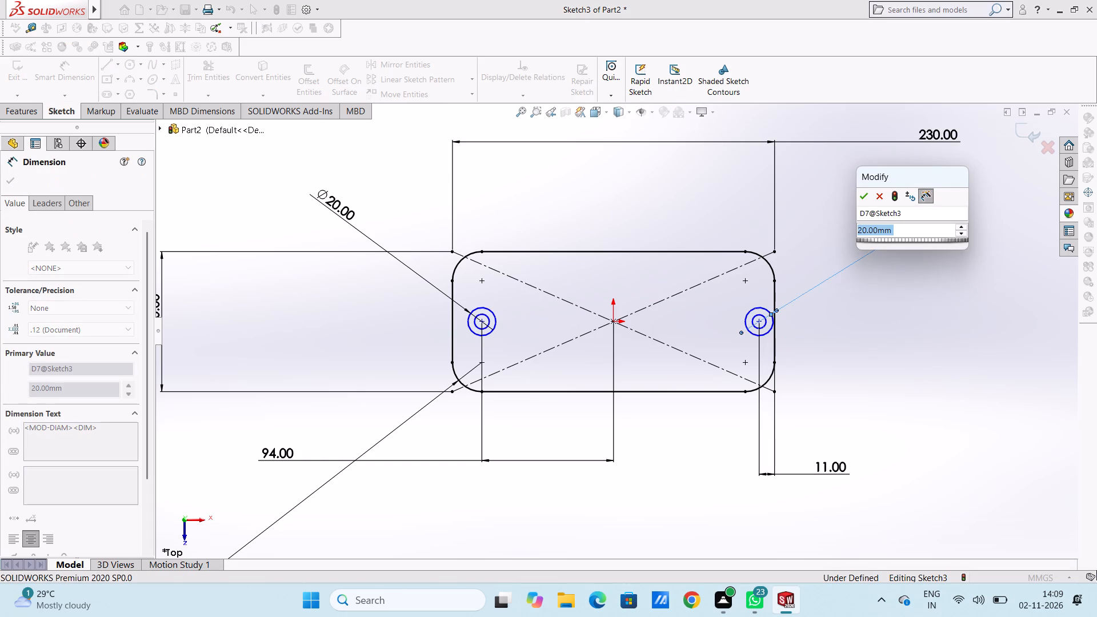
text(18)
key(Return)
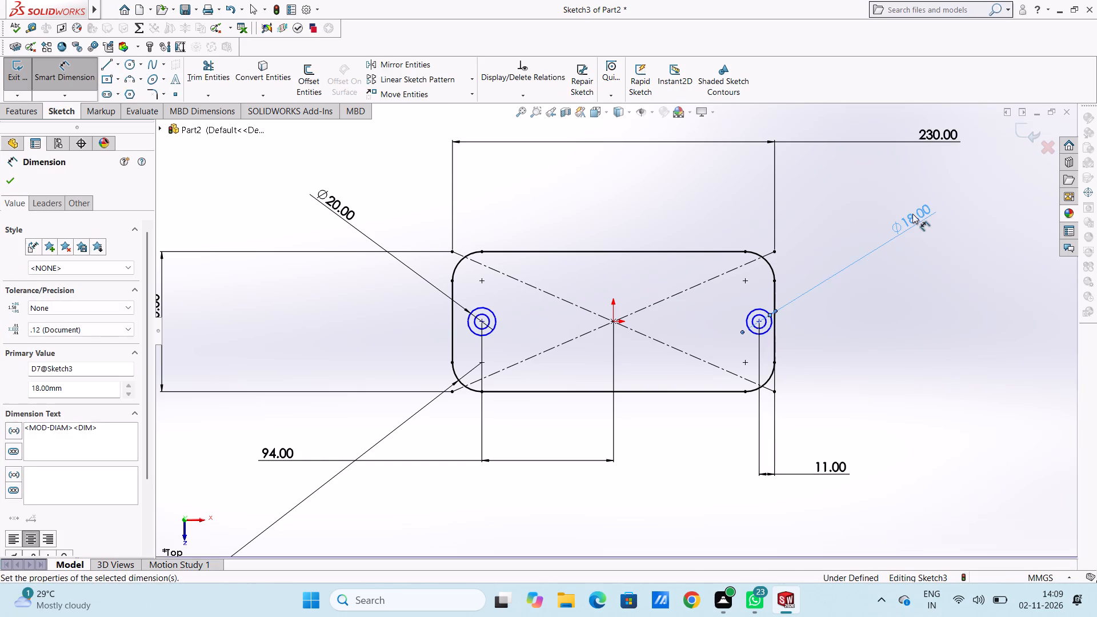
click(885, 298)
Dimension the right inner circle, placing the dimension outside the rectangle, and set its diameter to 10 mm.
scroll(738, 347, down, 4)
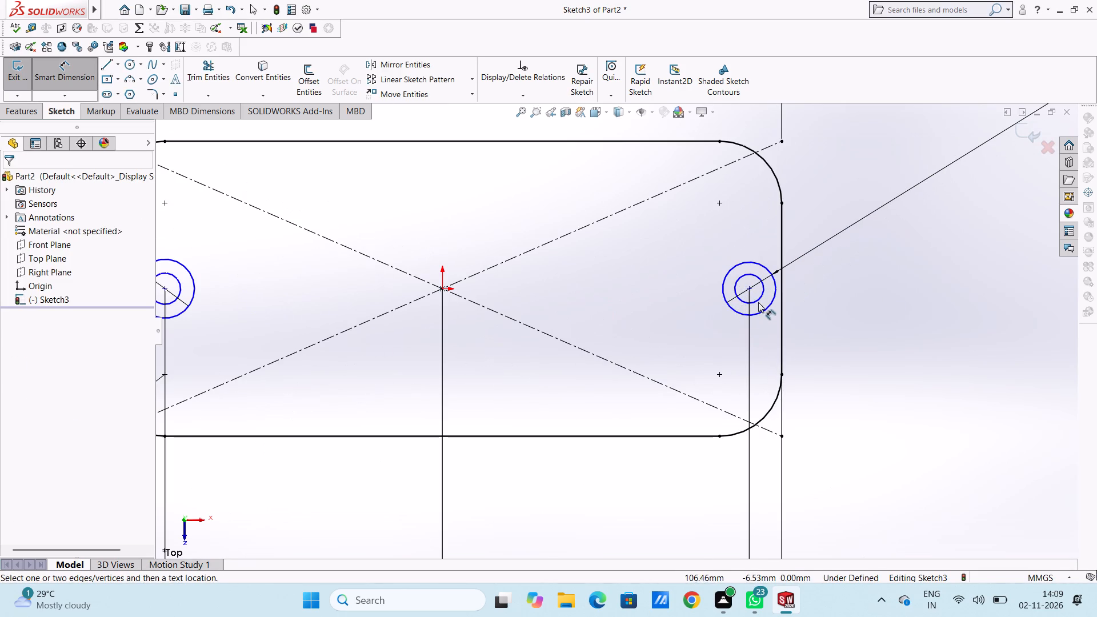
click(760, 295)
scroll(811, 209, down, 1)
scroll(811, 209, up, 5)
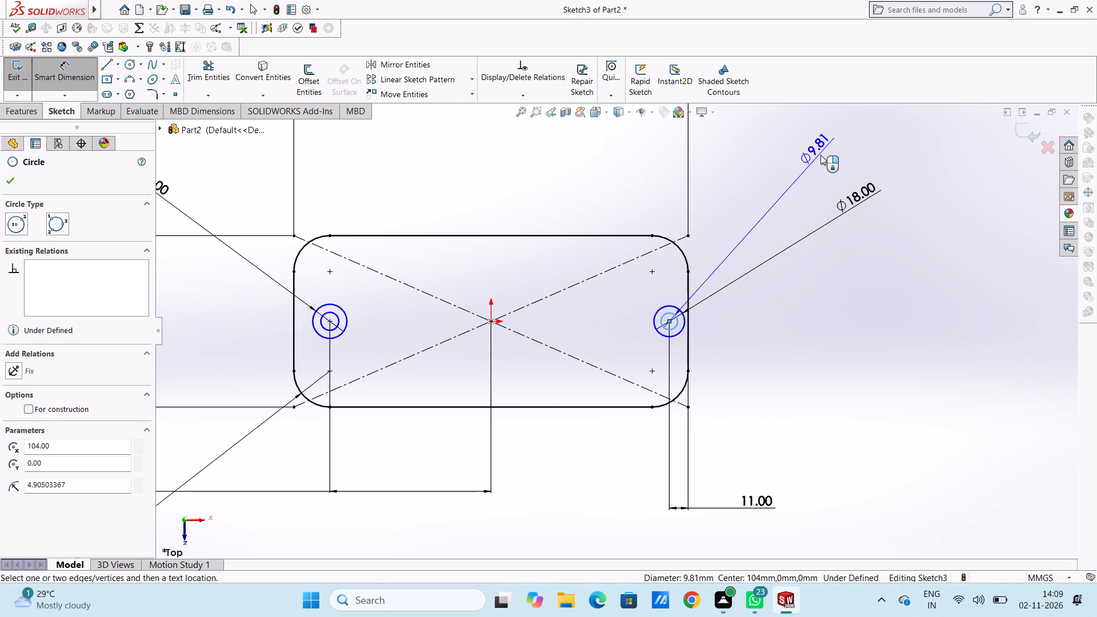
double_click(824, 153)
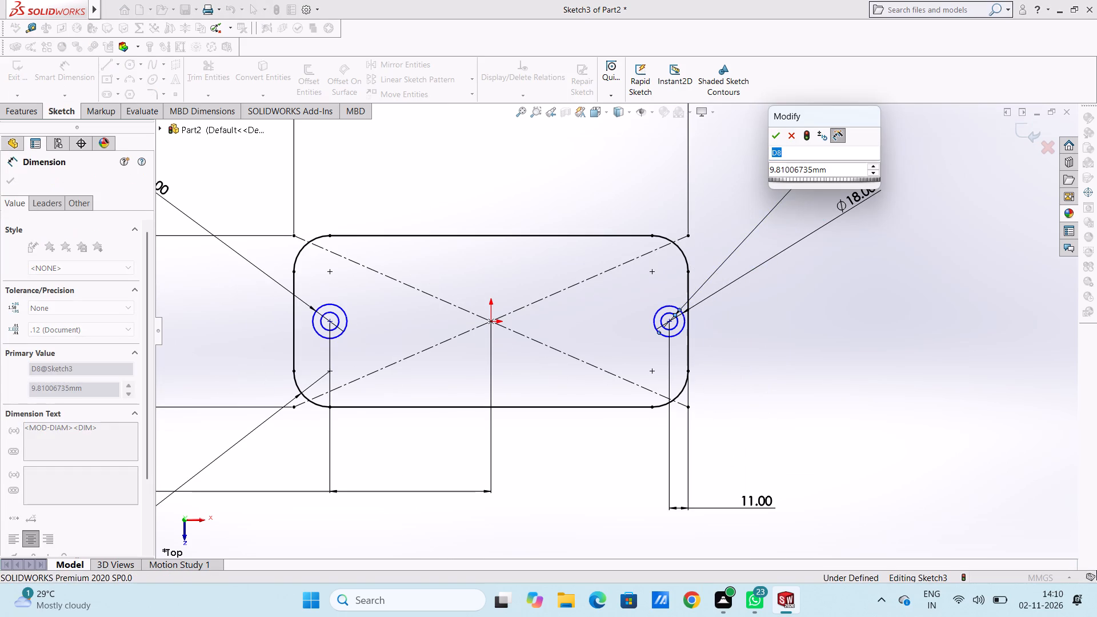
key(1)
key(Escape)
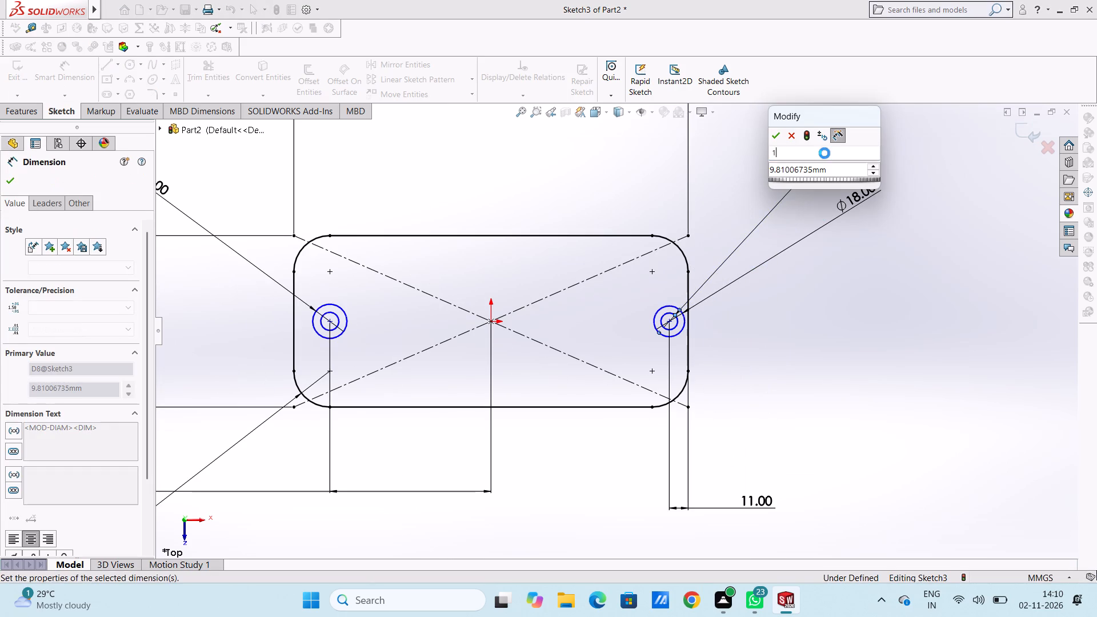
click(728, 166)
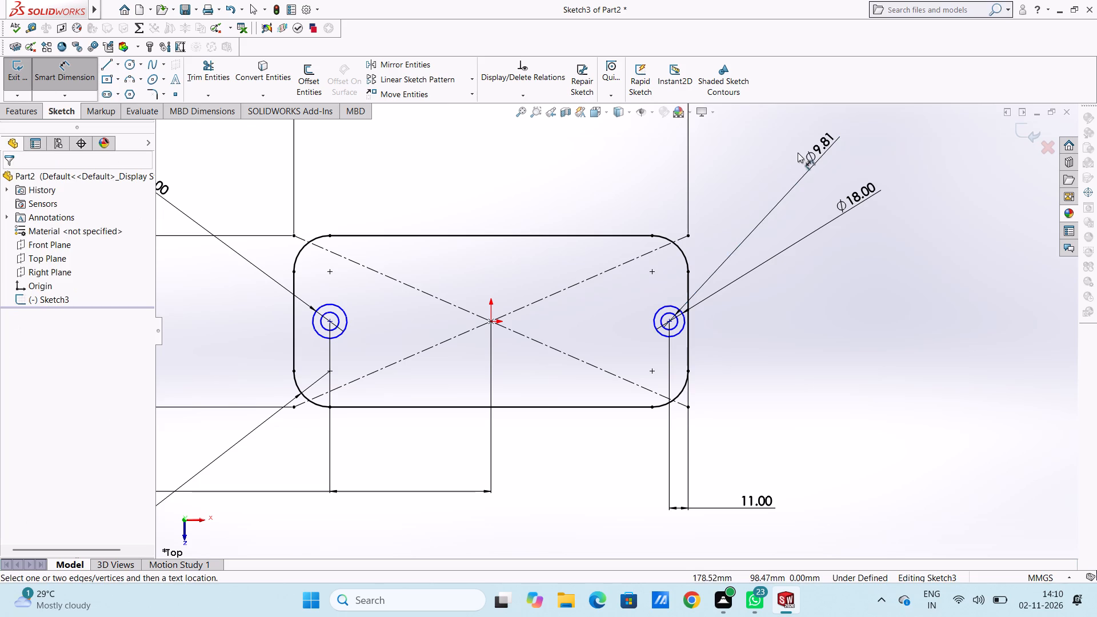
double_click(825, 145)
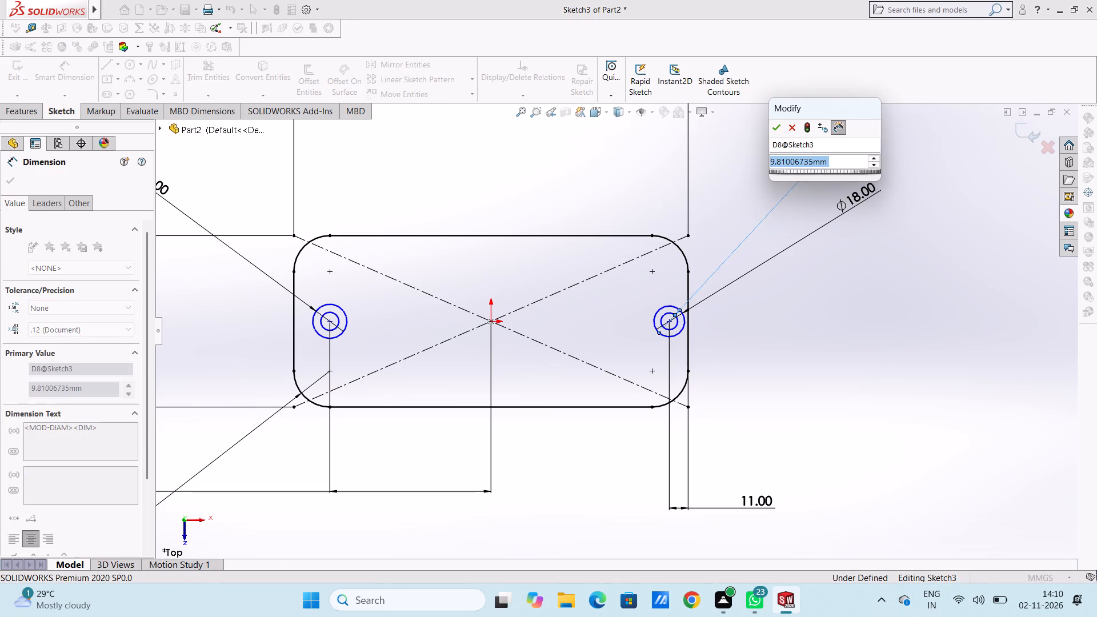
text(10)
key(Return)
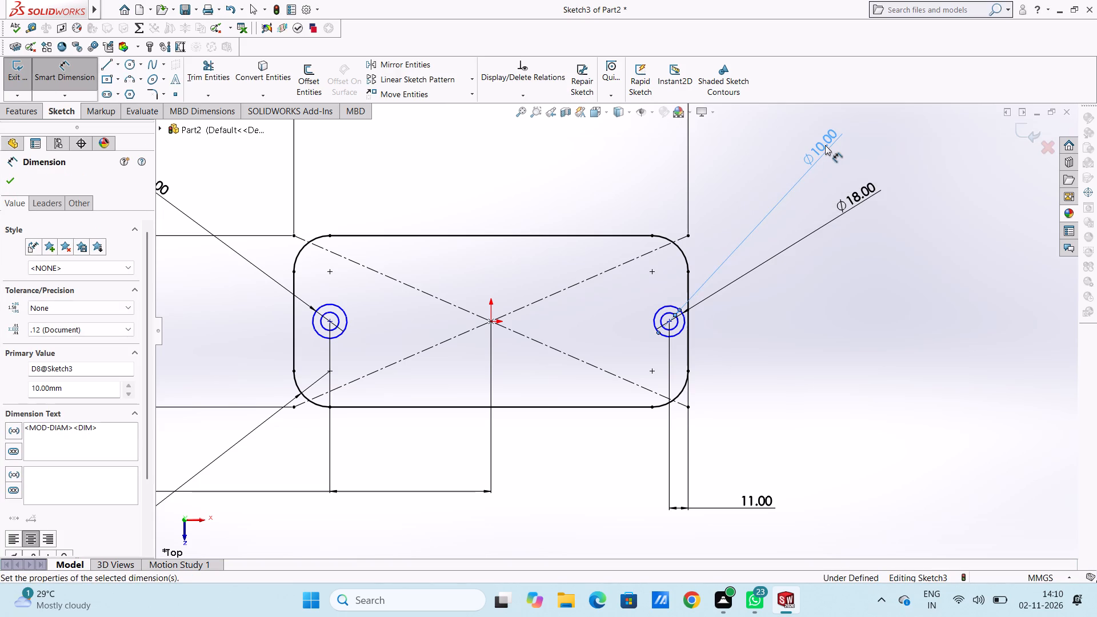
click(747, 176)
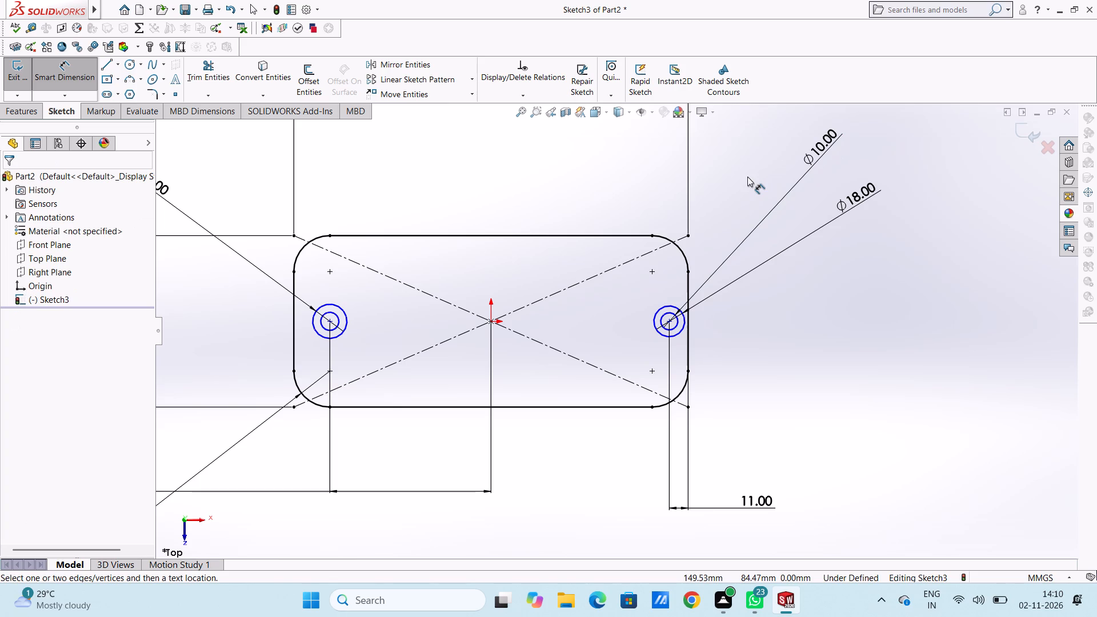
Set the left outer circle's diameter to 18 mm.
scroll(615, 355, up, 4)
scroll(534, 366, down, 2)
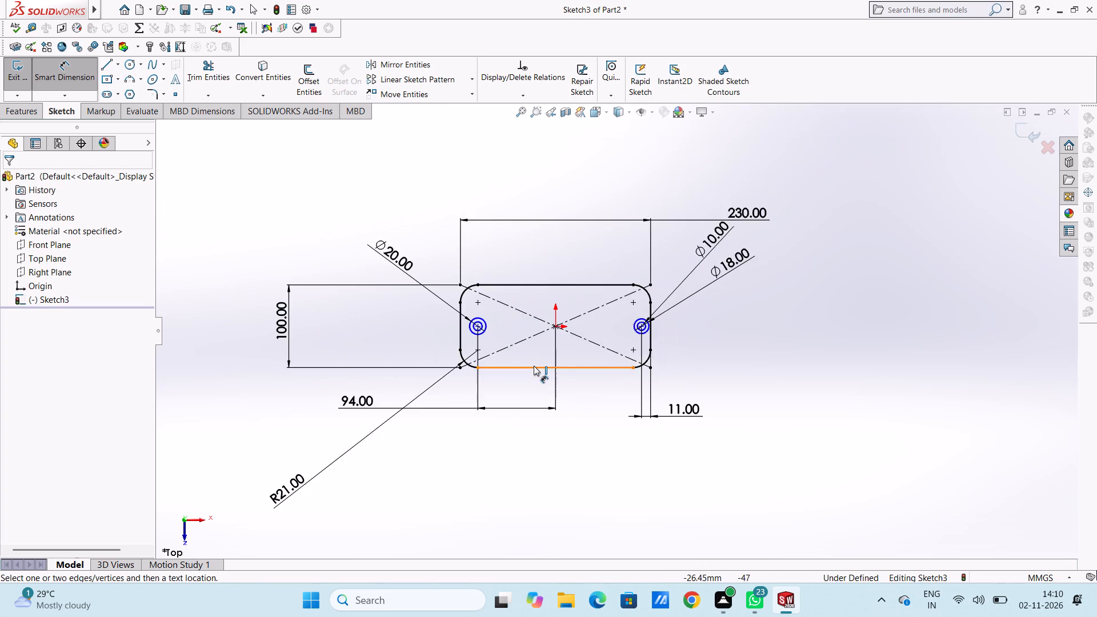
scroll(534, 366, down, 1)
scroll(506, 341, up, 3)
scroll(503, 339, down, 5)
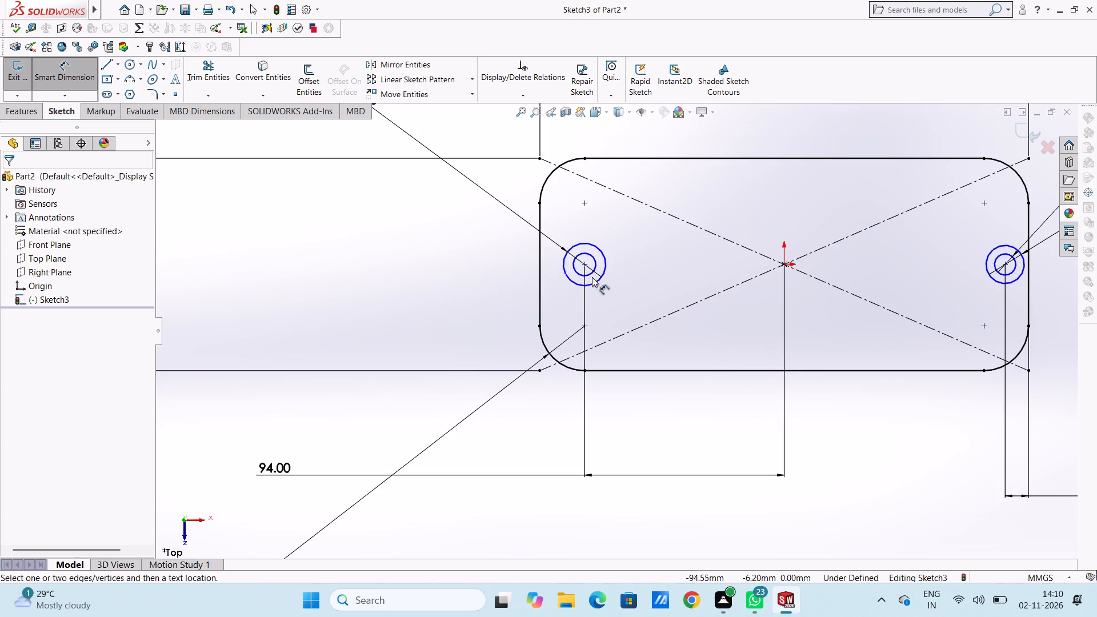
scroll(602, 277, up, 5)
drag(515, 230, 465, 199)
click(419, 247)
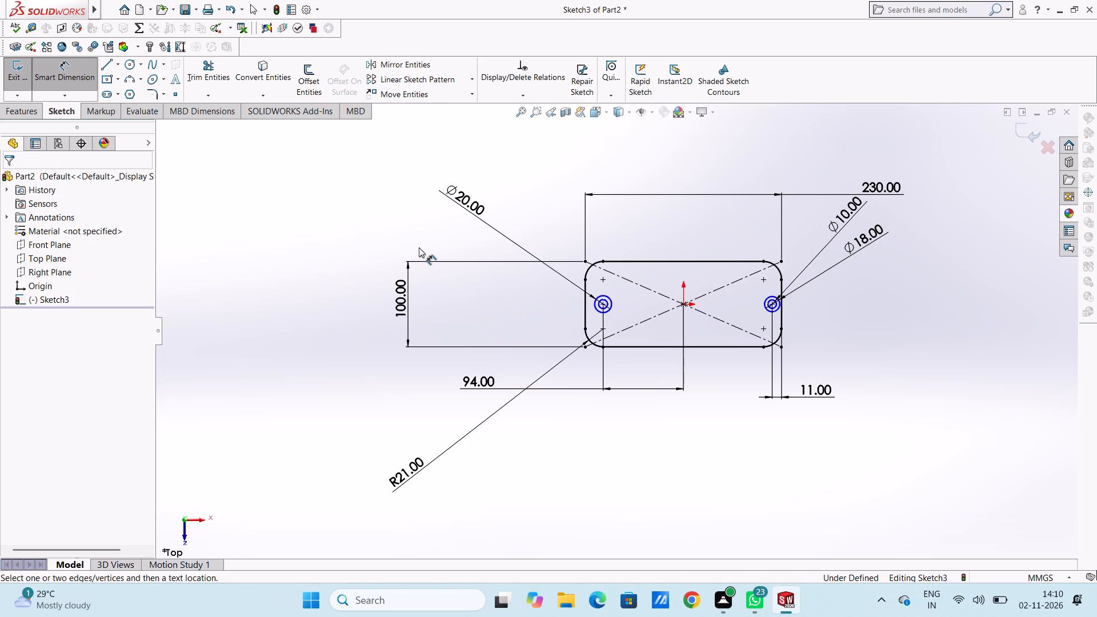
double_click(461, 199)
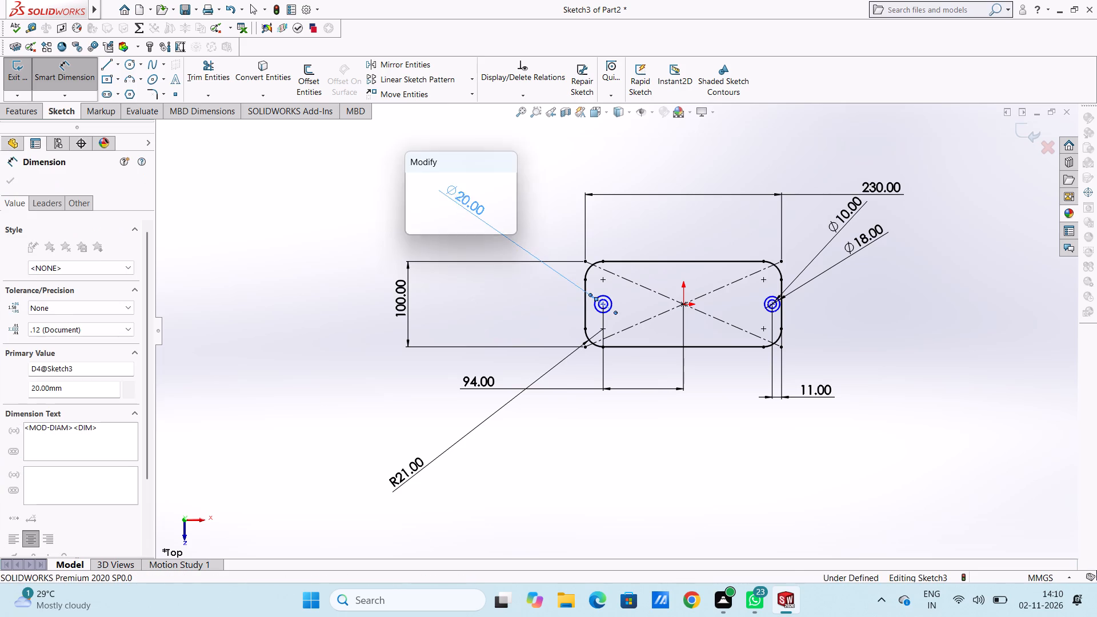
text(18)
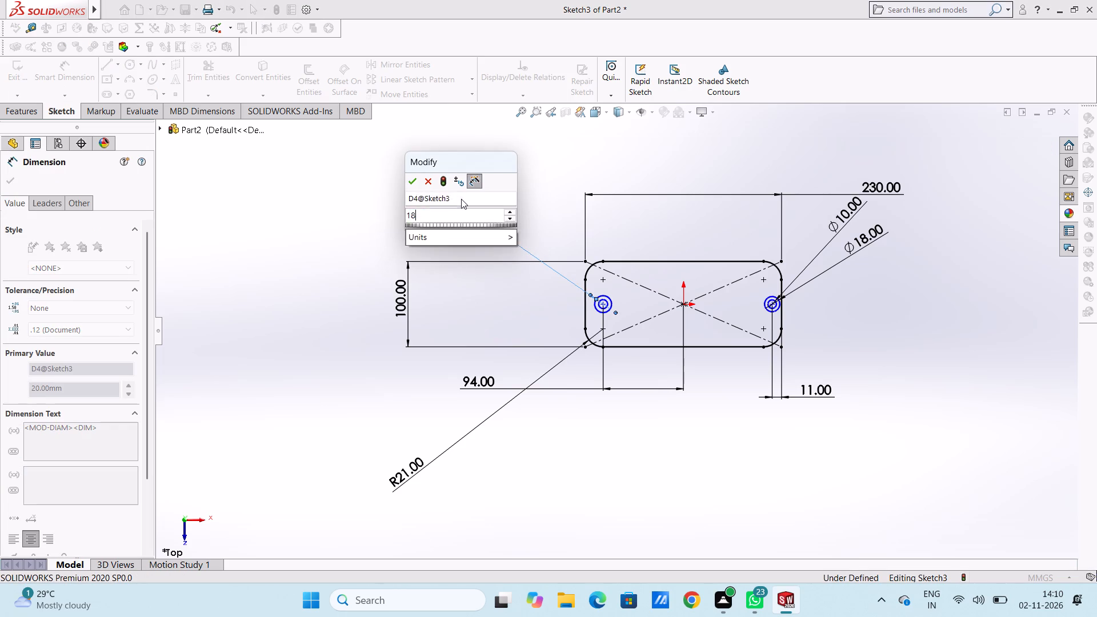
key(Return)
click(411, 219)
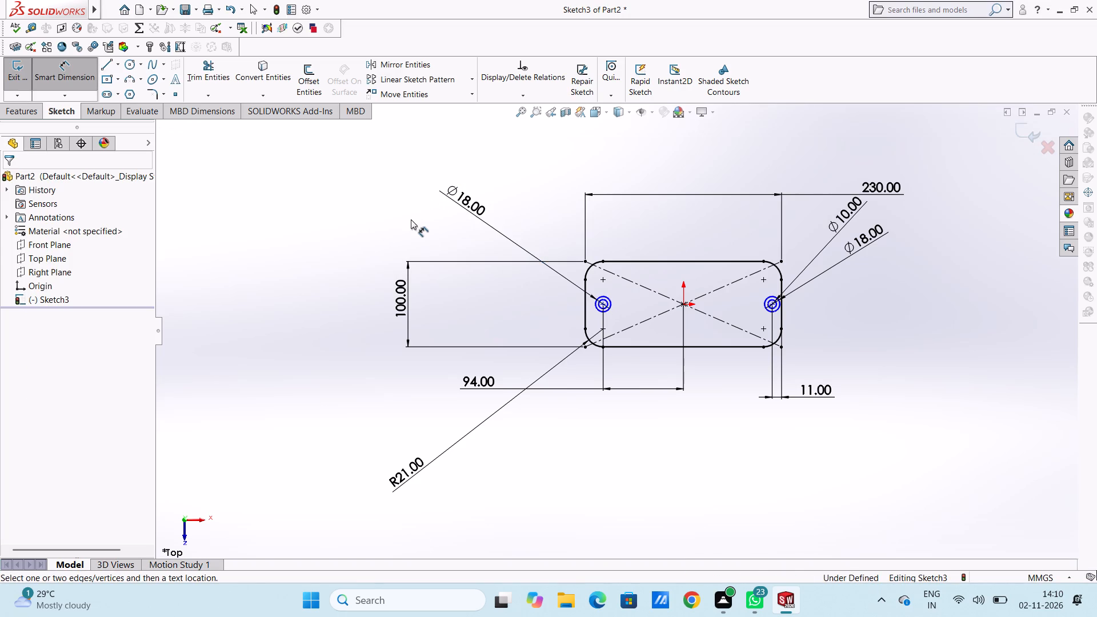
Leave Smart Dimension and delete the left outer circle's diameter dimension.
scroll(636, 317, down, 5)
scroll(553, 312, up, 4)
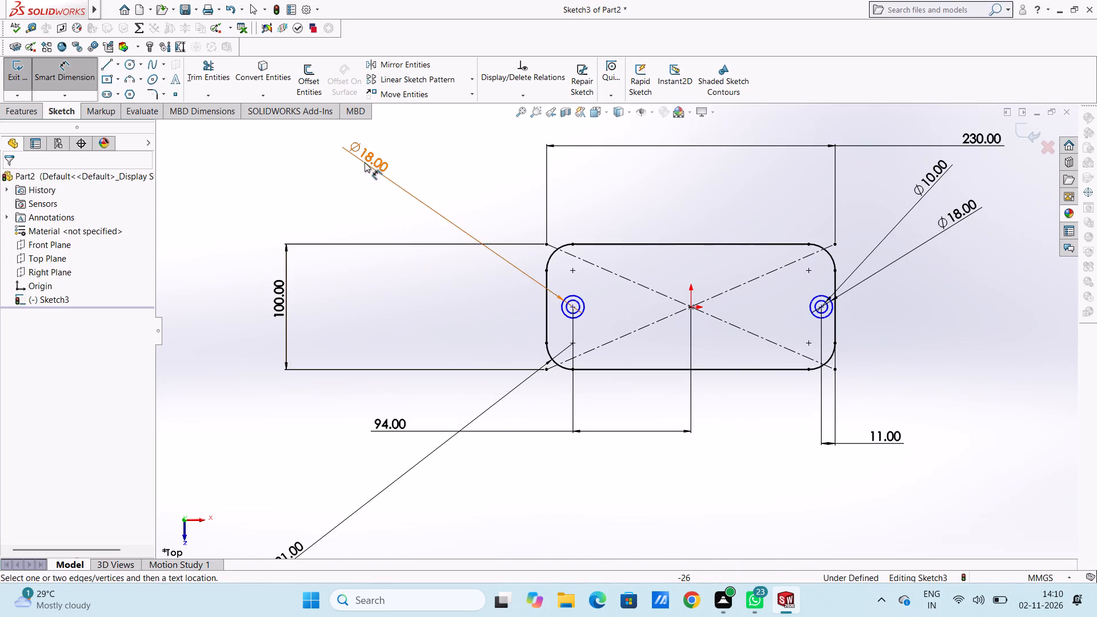
double_click(365, 159)
right_click(313, 183)
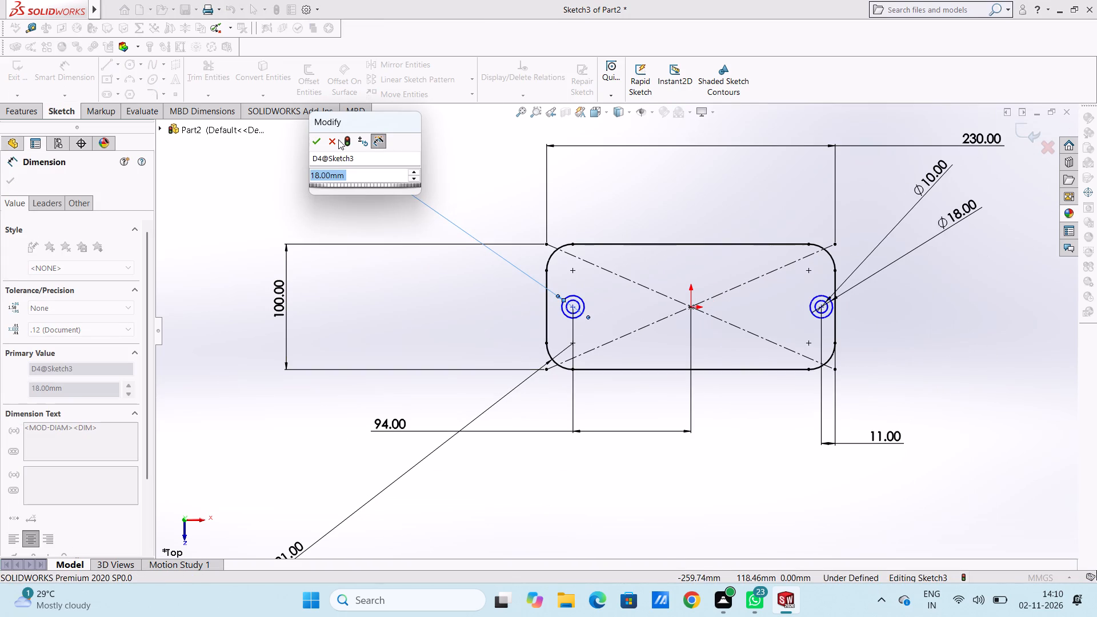
click(315, 146)
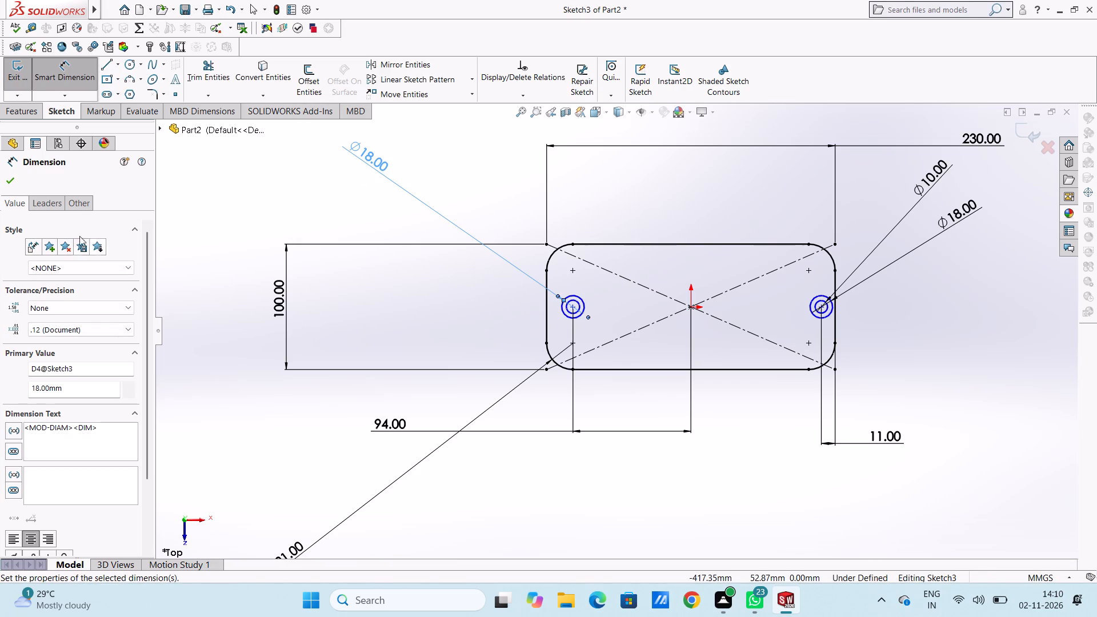
click(67, 72)
click(5, 178)
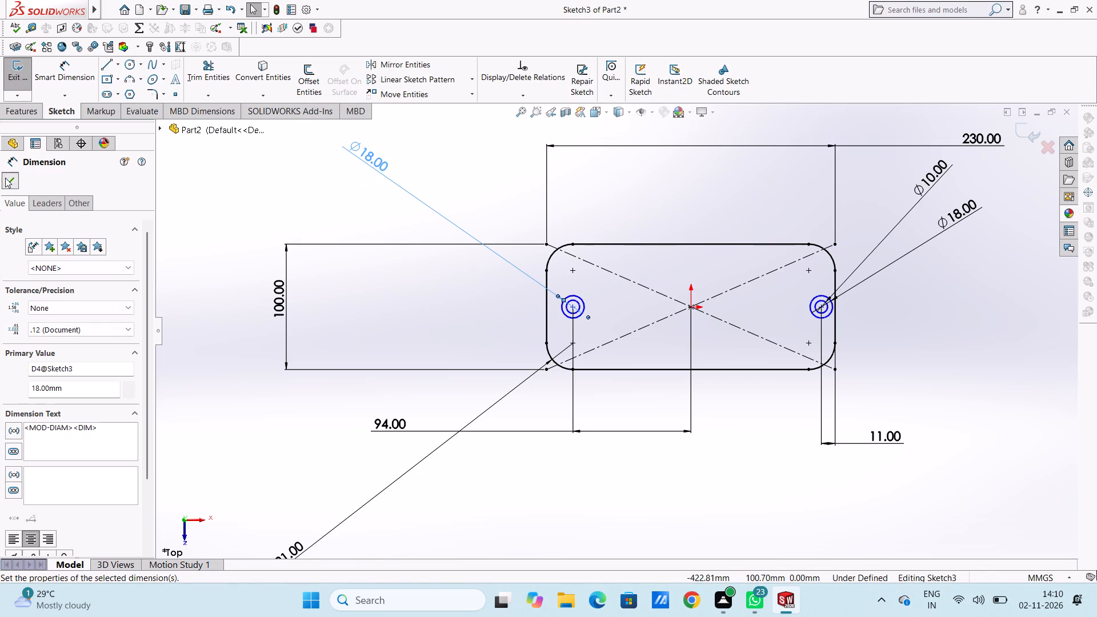
click(363, 159)
right_click(317, 170)
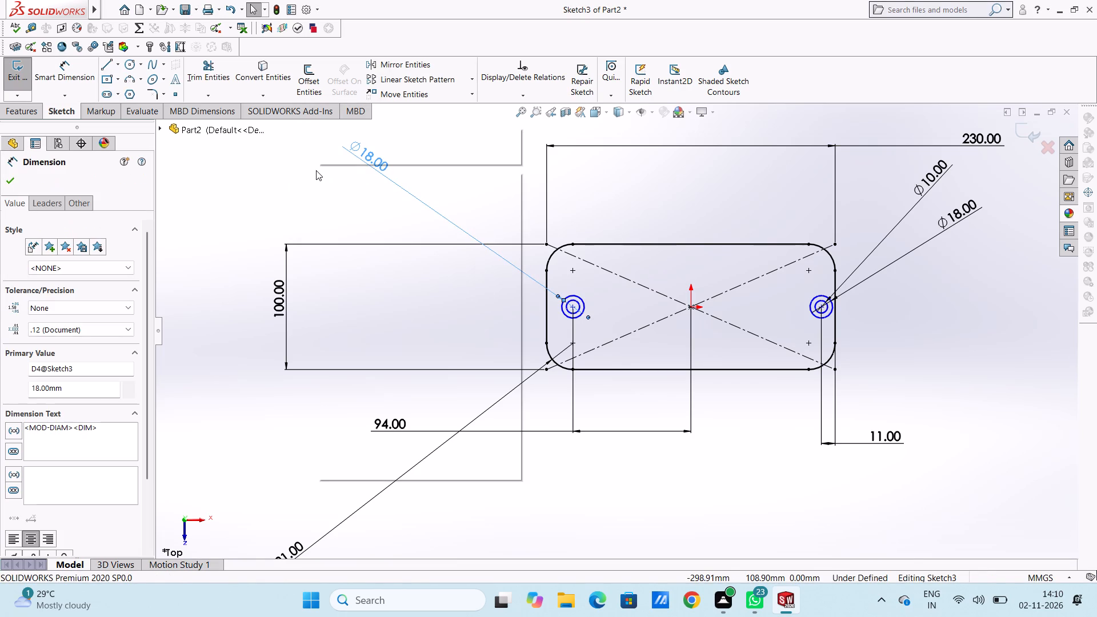
click(353, 324)
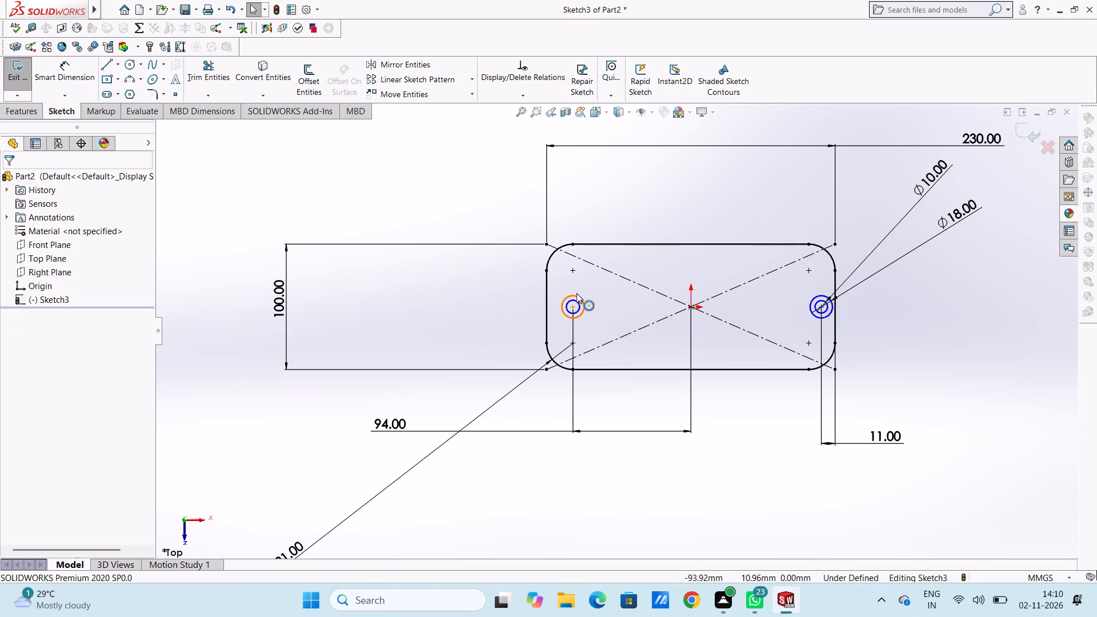
Delete the left outer circle from the sketch, keeping the inner circle.
click(578, 294)
right_click(451, 188)
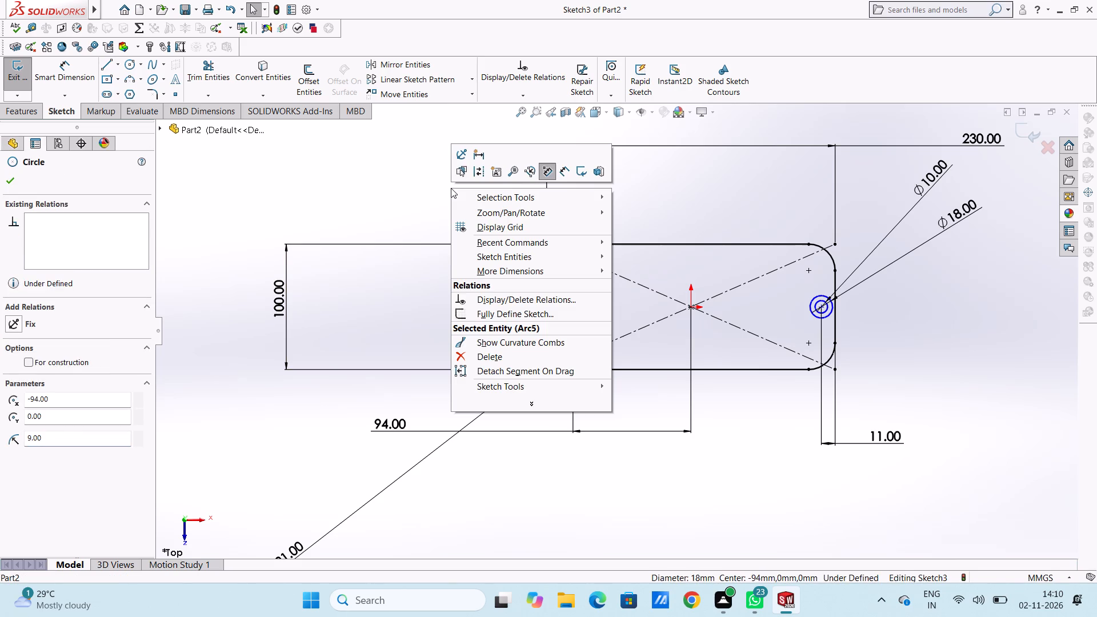
click(488, 358)
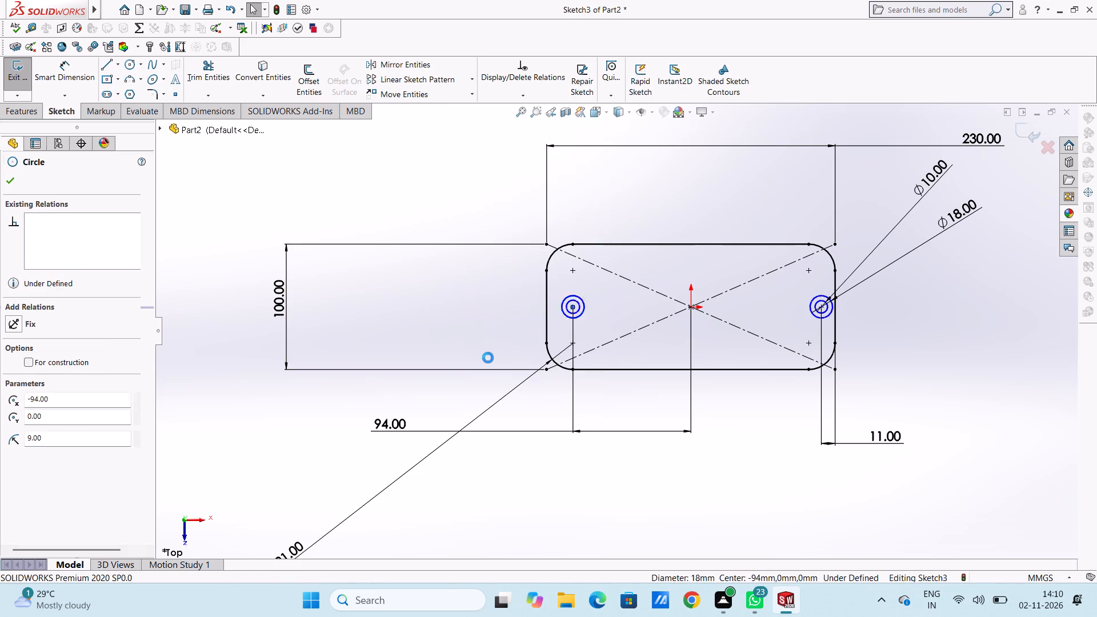
Delete the right outer circle together with its diameter dimension, keeping the inner circle.
scroll(501, 305, up, 2)
scroll(636, 324, down, 3)
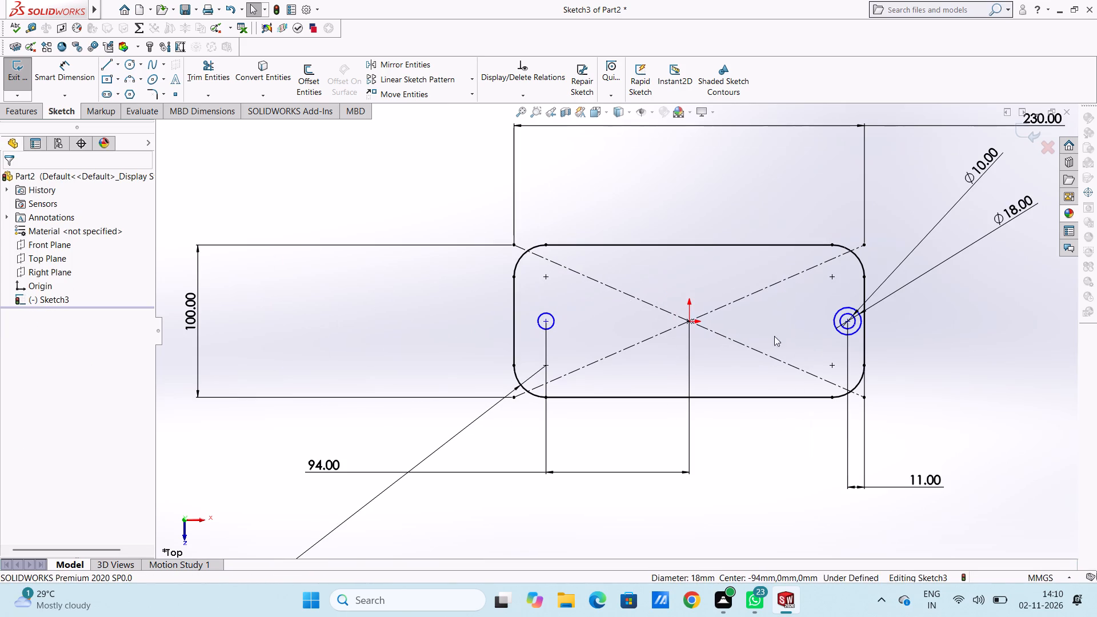
click(845, 306)
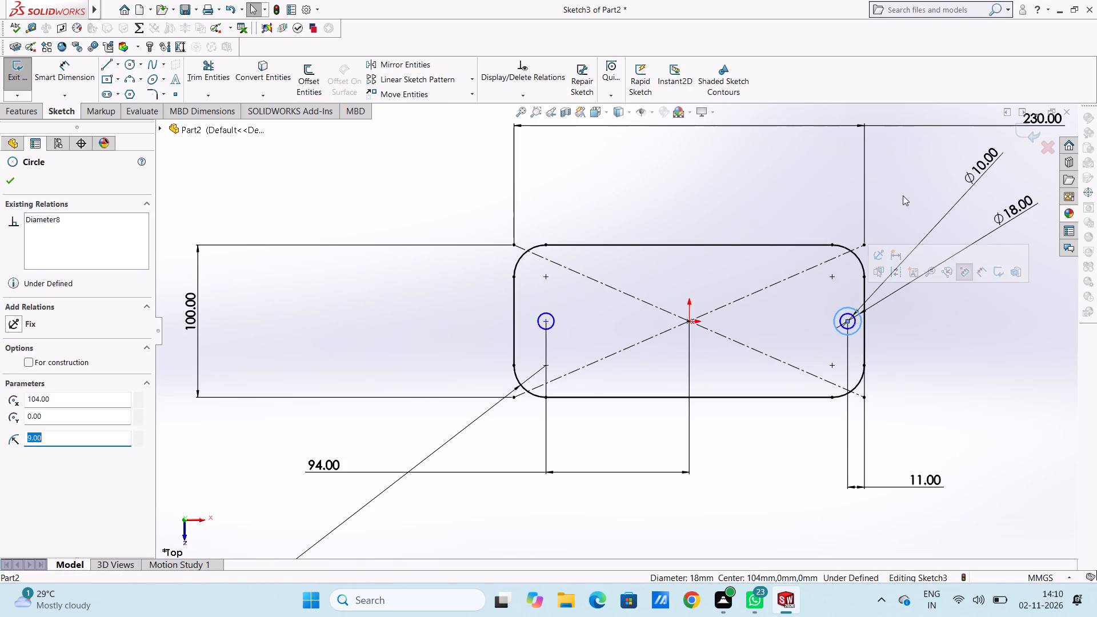
right_click(903, 195)
click(915, 359)
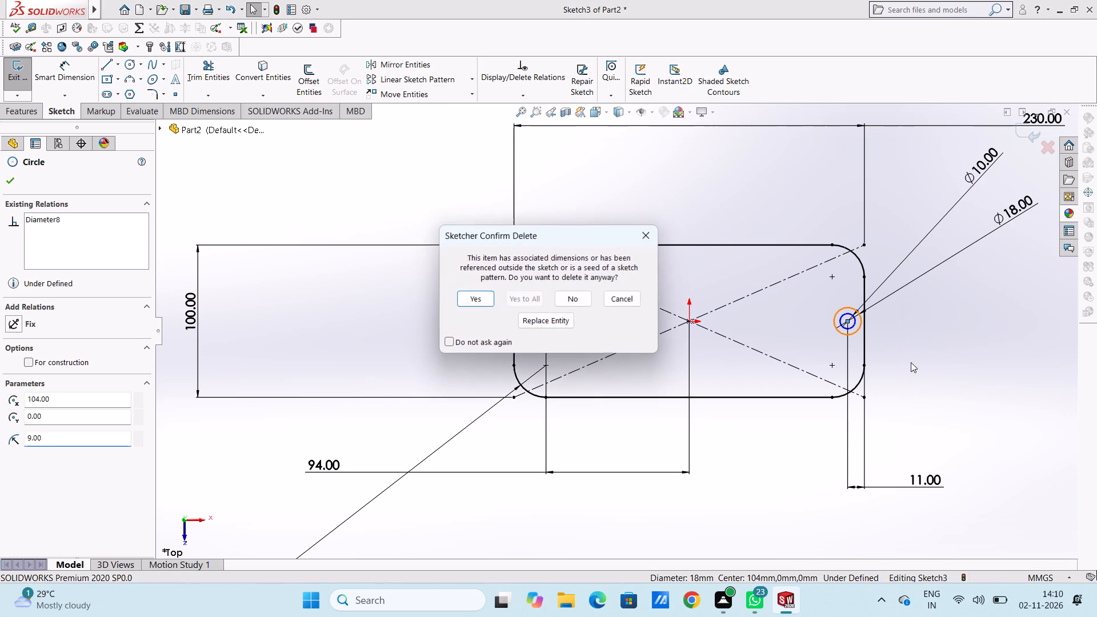
click(466, 295)
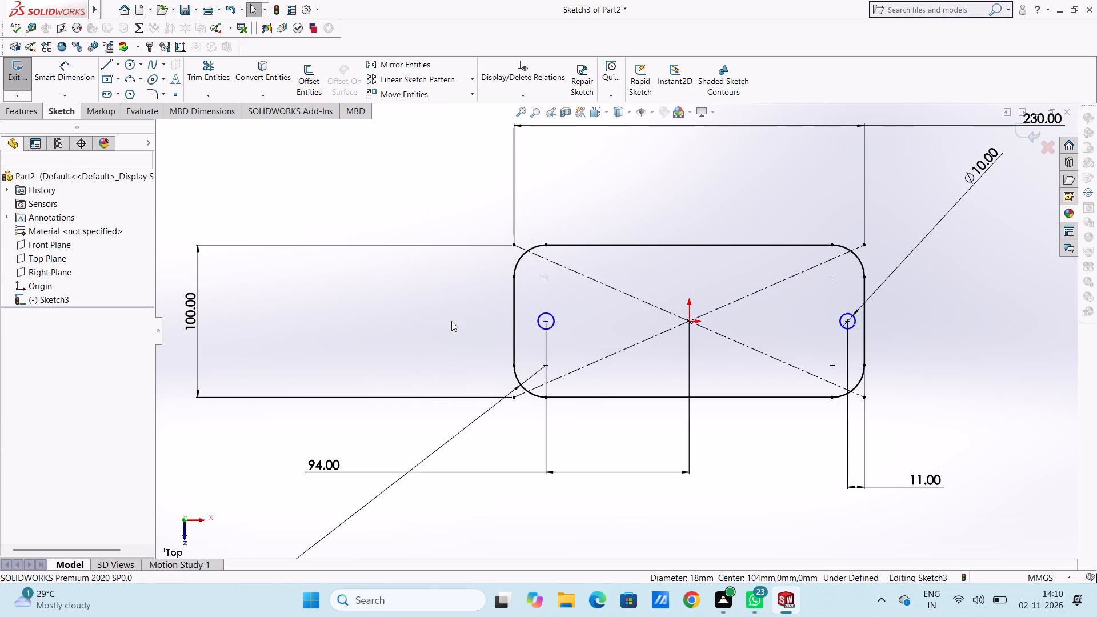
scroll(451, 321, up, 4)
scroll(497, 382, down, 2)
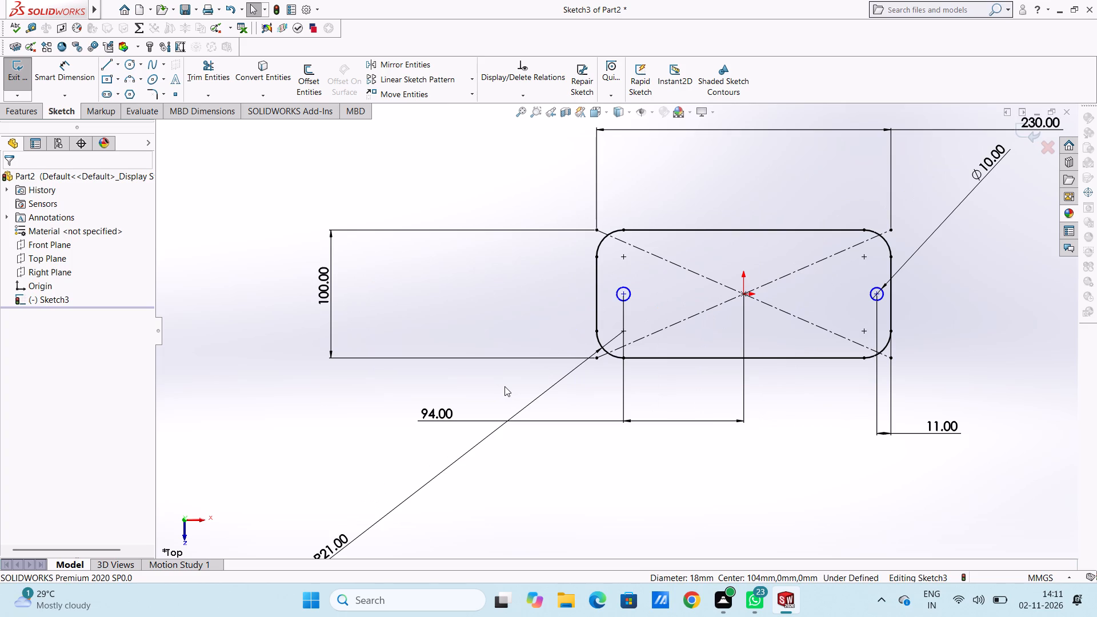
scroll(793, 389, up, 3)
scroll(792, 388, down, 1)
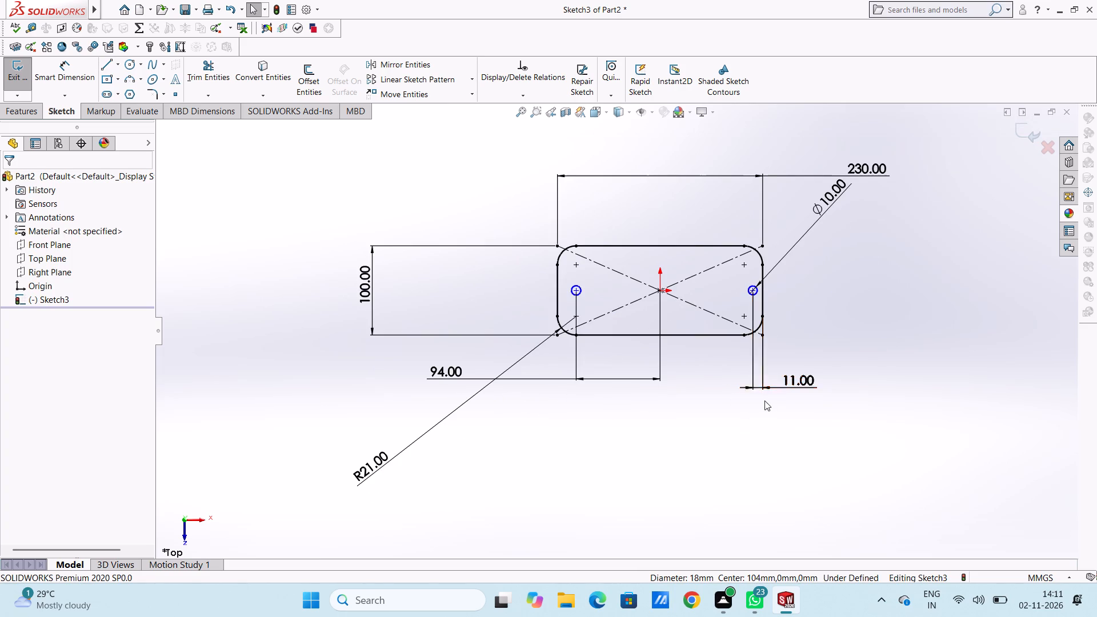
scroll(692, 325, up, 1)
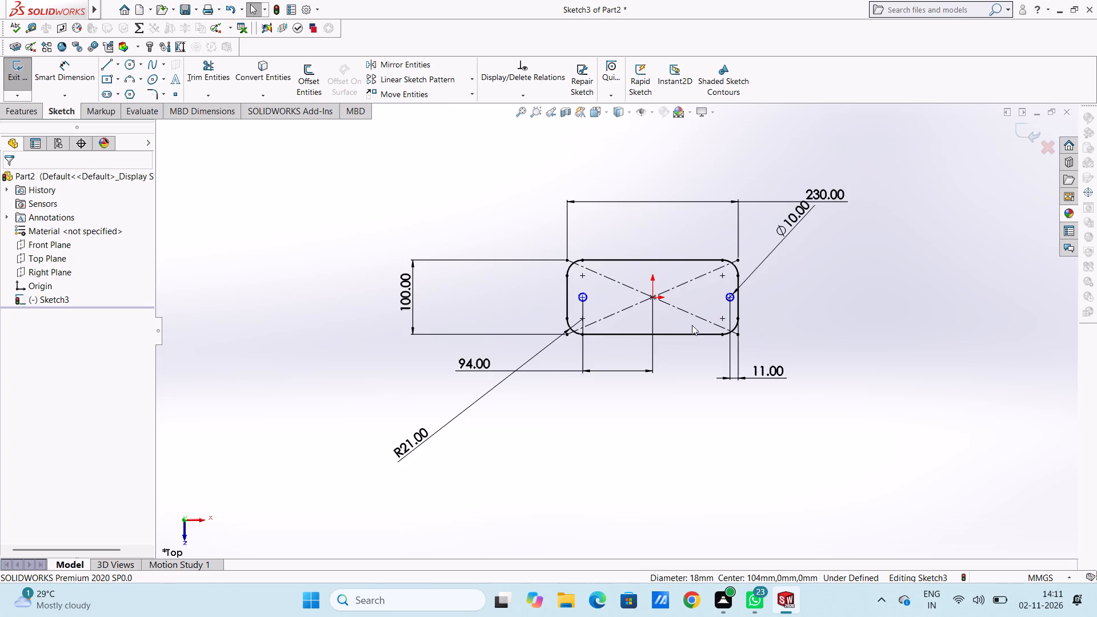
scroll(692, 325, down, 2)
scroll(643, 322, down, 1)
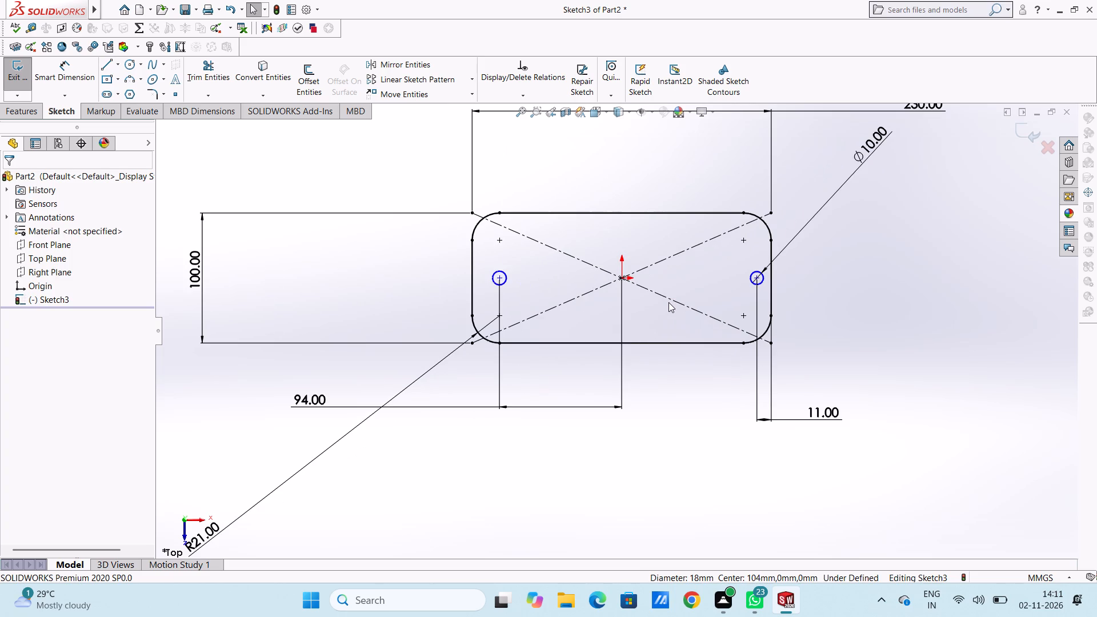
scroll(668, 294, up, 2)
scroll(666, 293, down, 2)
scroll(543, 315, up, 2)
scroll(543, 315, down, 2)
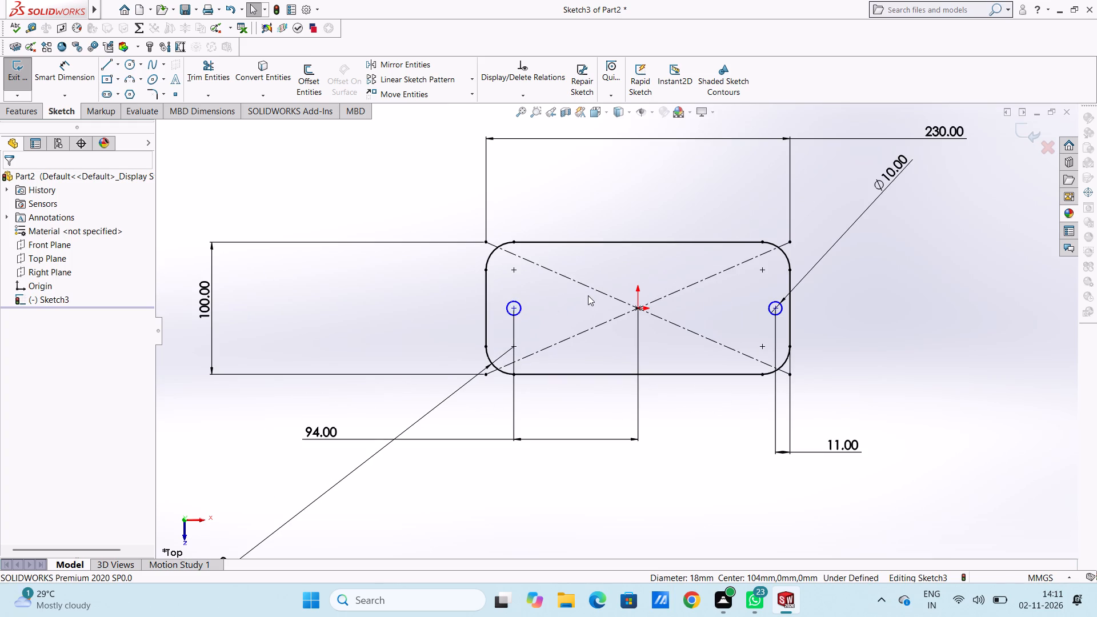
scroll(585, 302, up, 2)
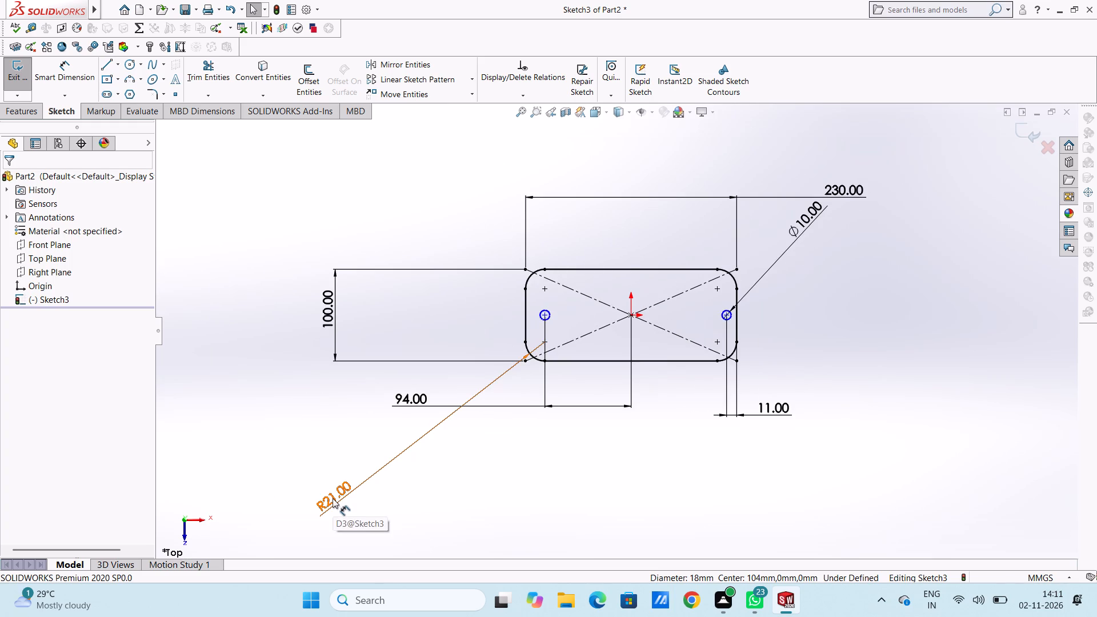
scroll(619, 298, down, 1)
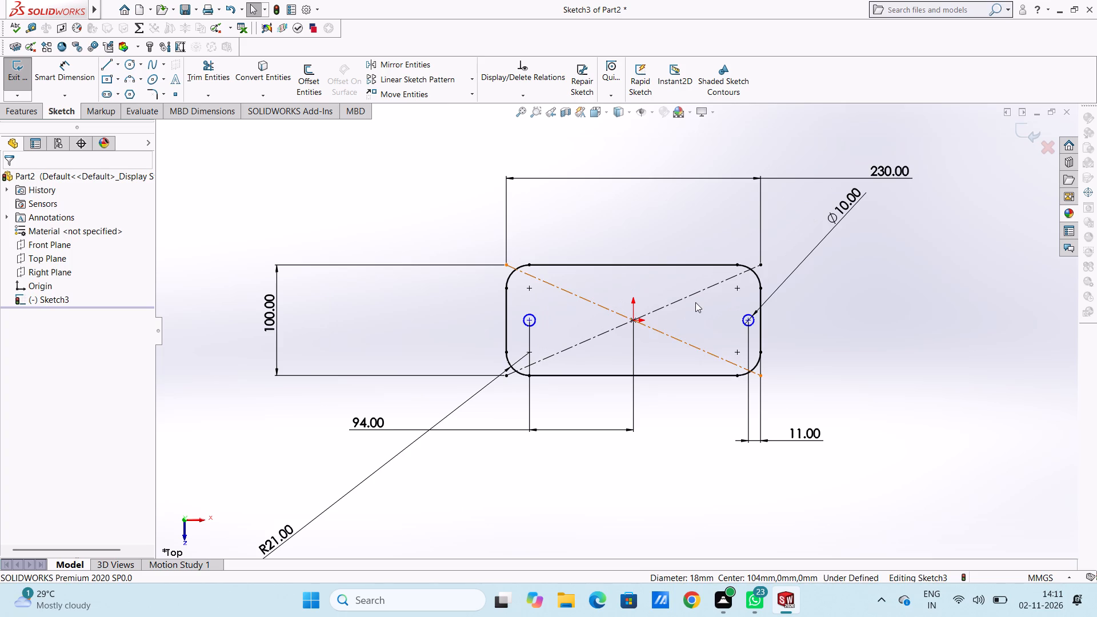
Delete the 94 mm horizontal dimension between the left circle's centre and the origin.
click(368, 424)
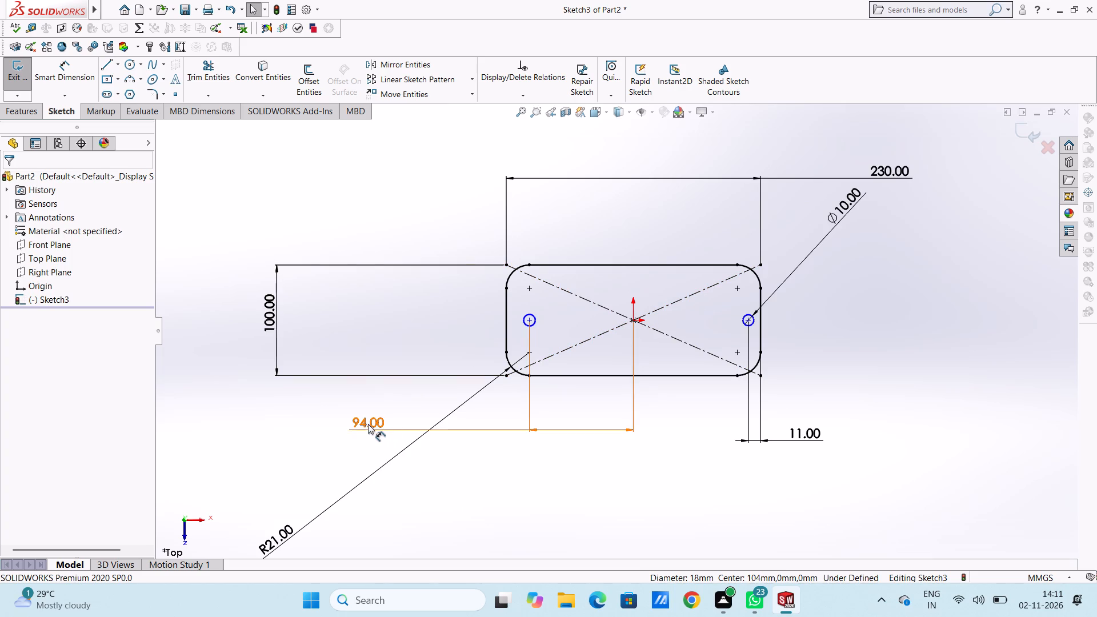
right_click(405, 277)
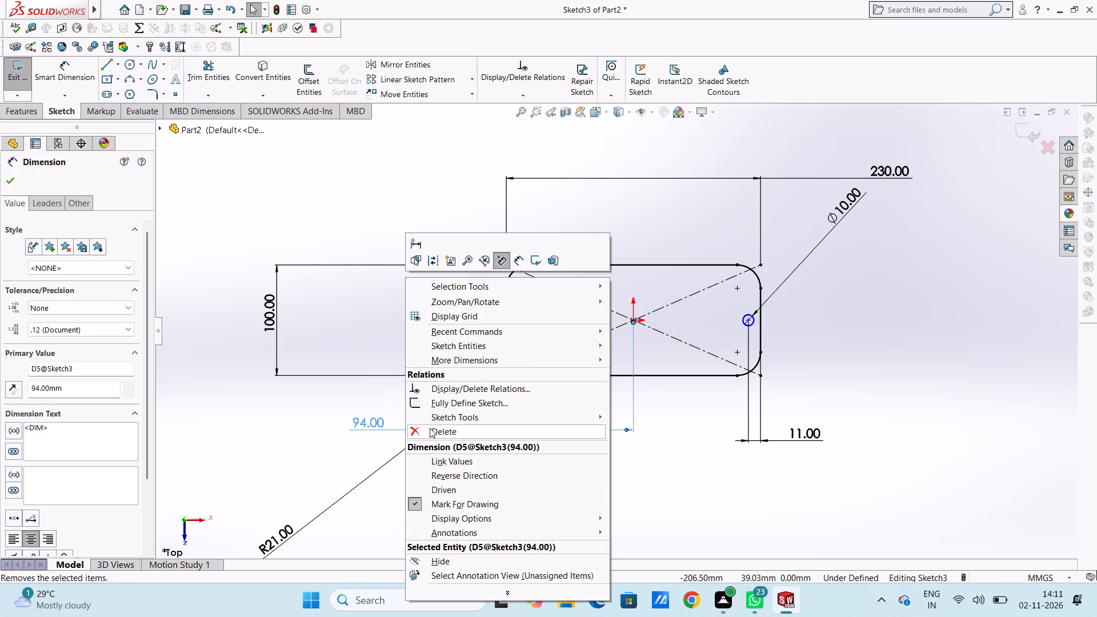
click(430, 428)
Dimension the left circle's centre 11 mm from the rectangle's left edge and leave Smart Dimension.
click(80, 75)
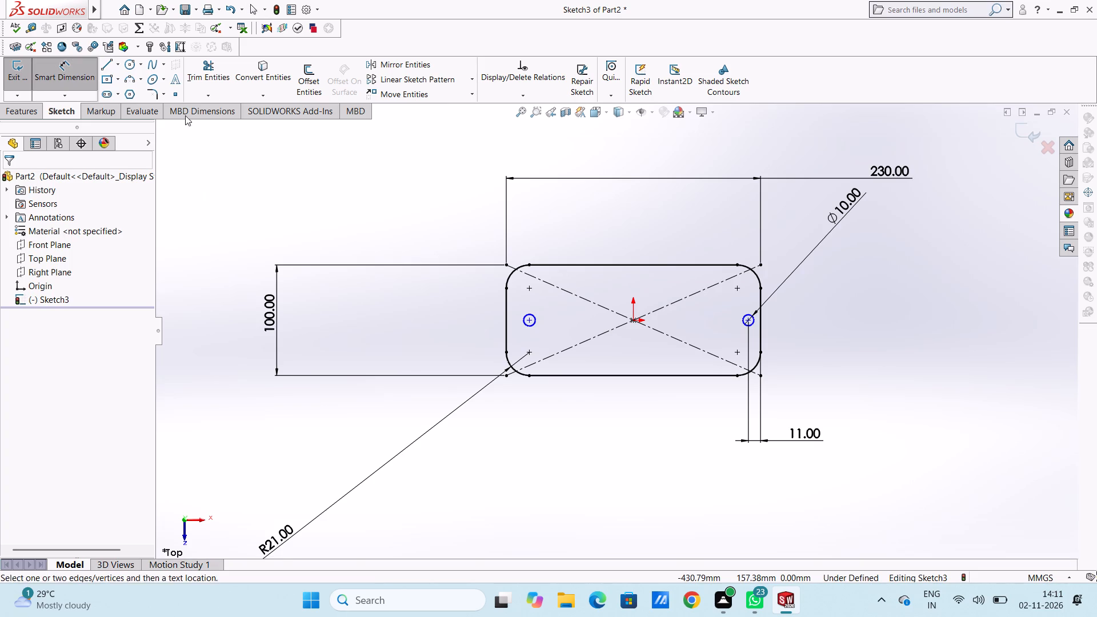
click(530, 322)
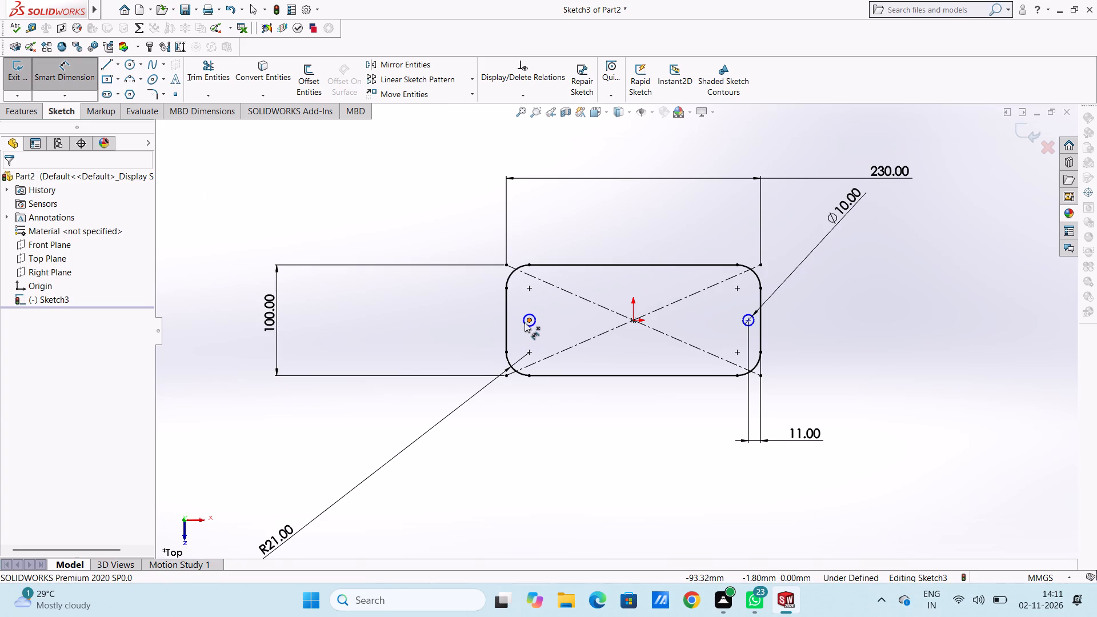
click(509, 323)
click(292, 469)
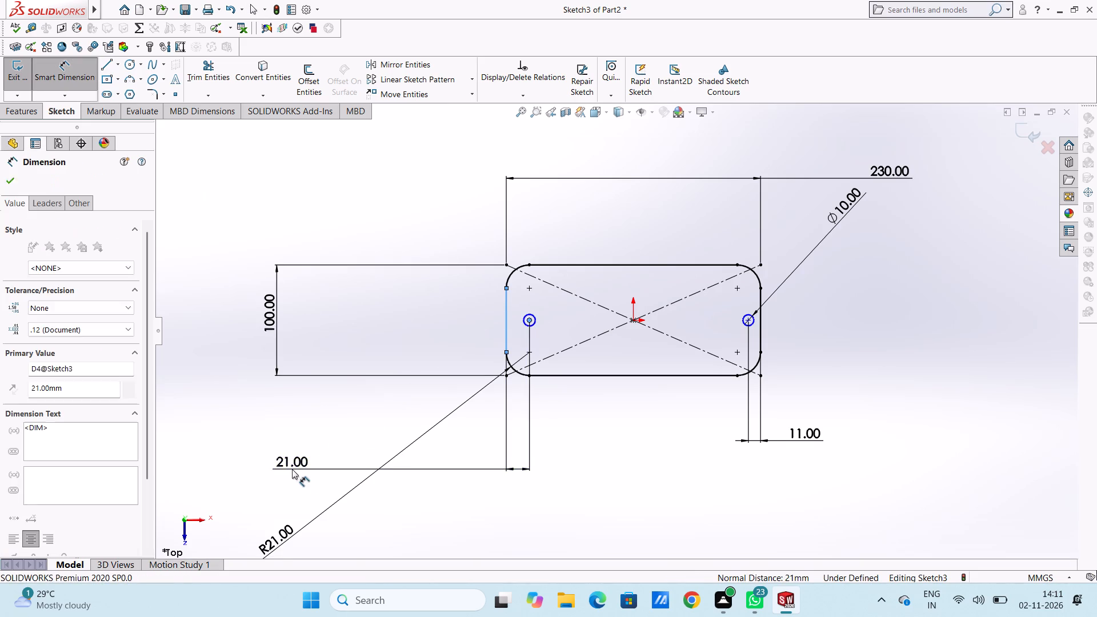
text(11)
key(Return)
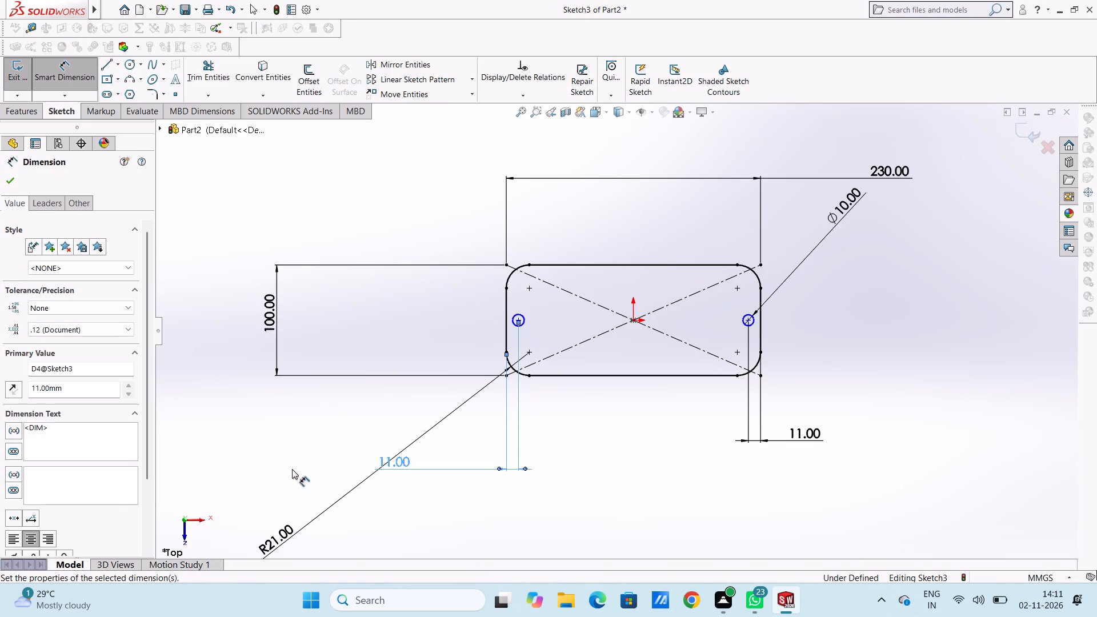
click(403, 330)
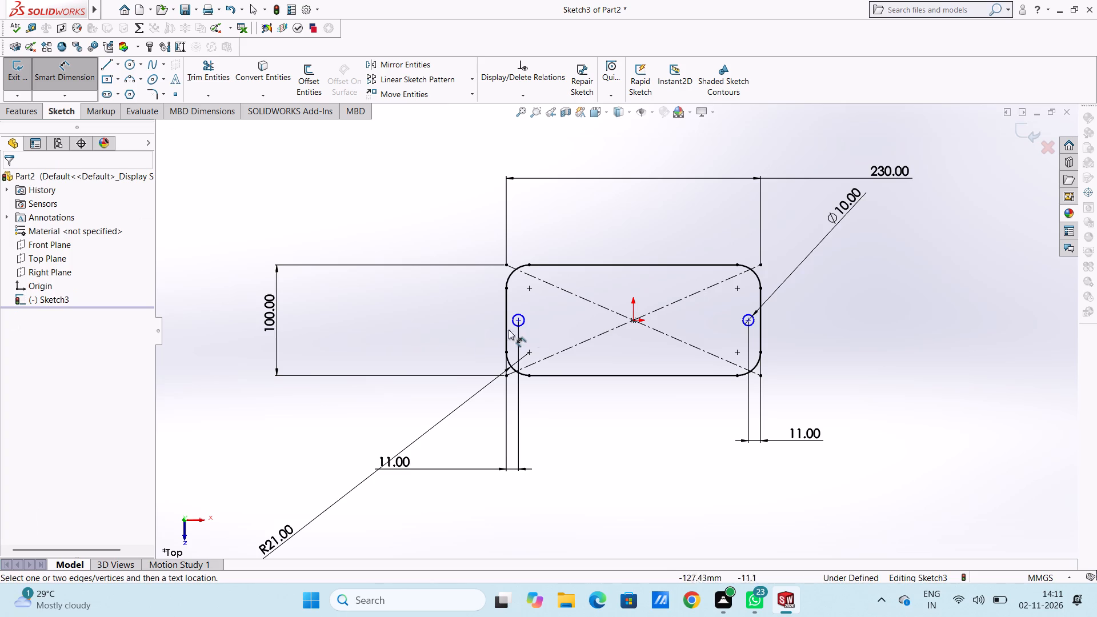
scroll(651, 287, down, 1)
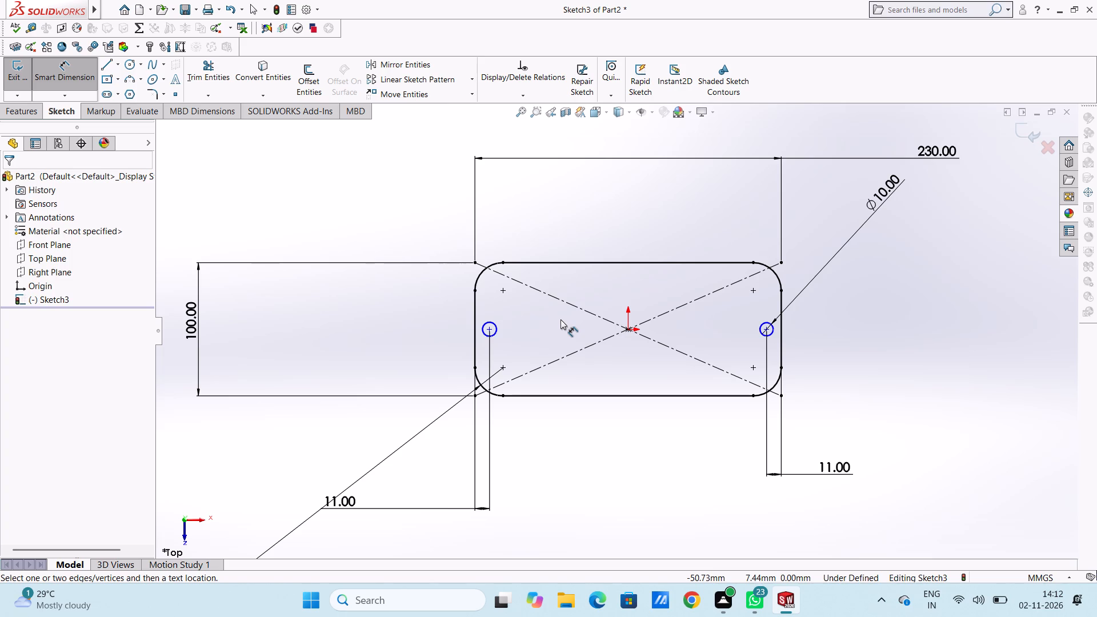
click(61, 73)
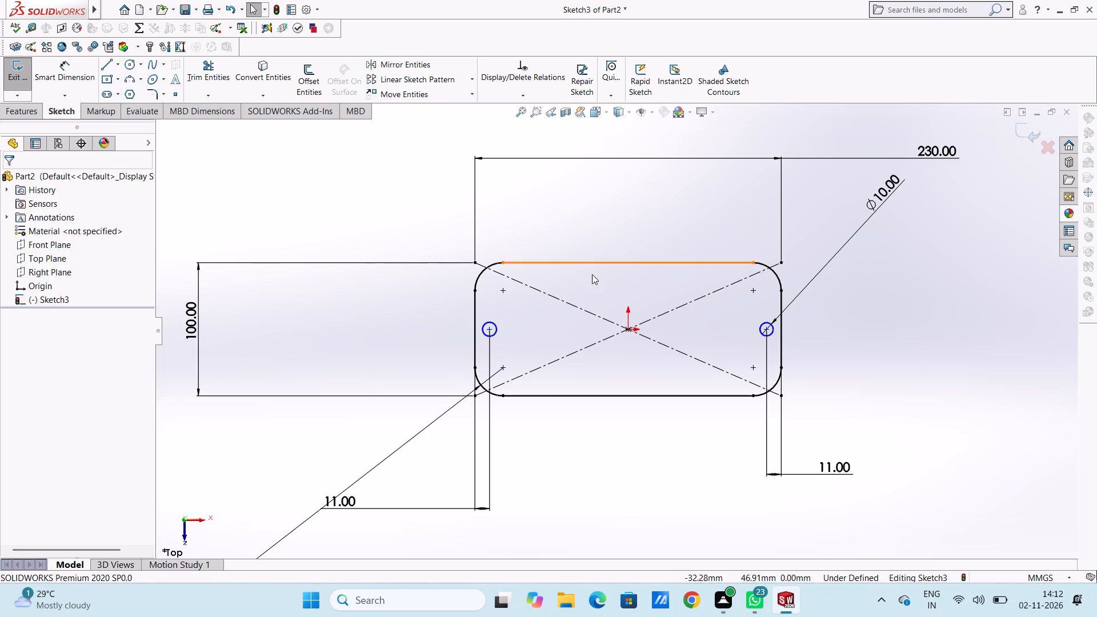
Add a Horizontal relation between the rectangle's centre point and the left circle's centre.
click(628, 331)
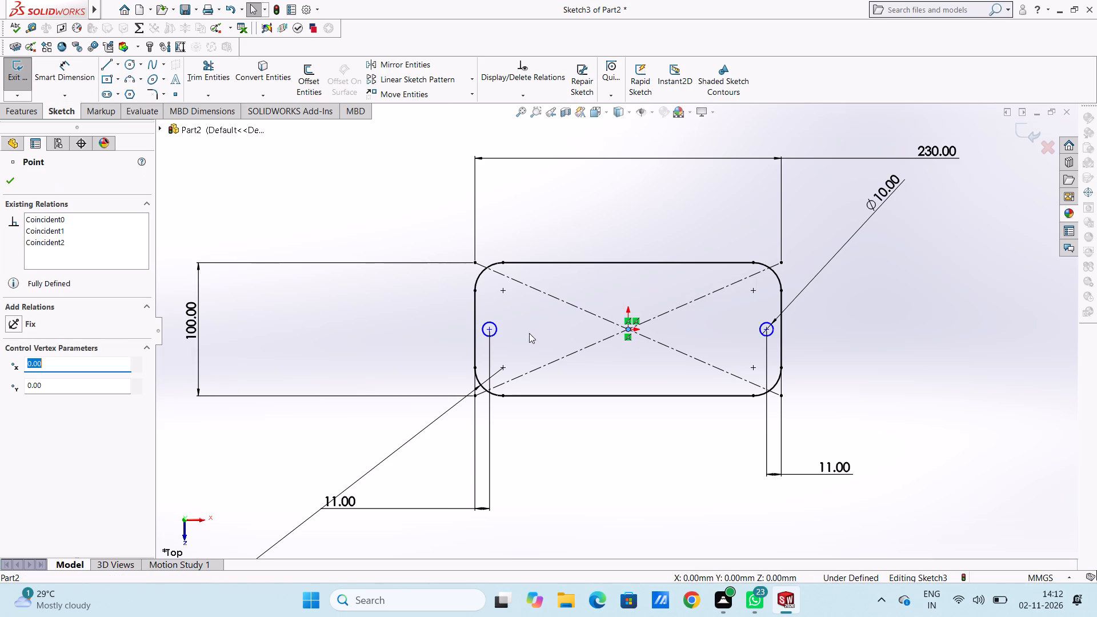
ctrl+click(489, 328)
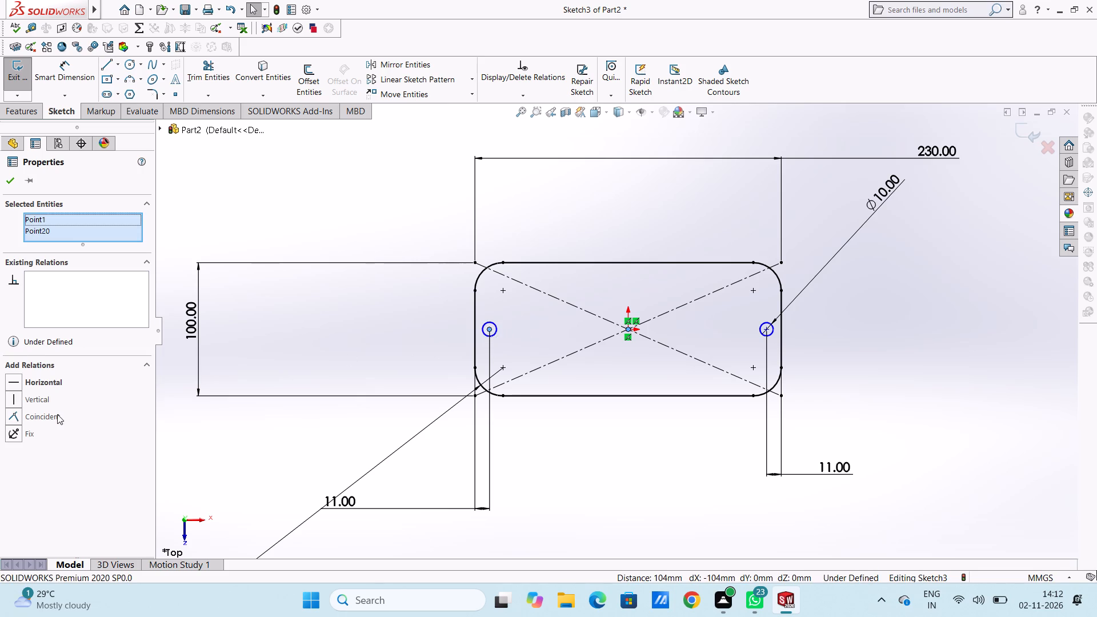
click(16, 380)
click(343, 314)
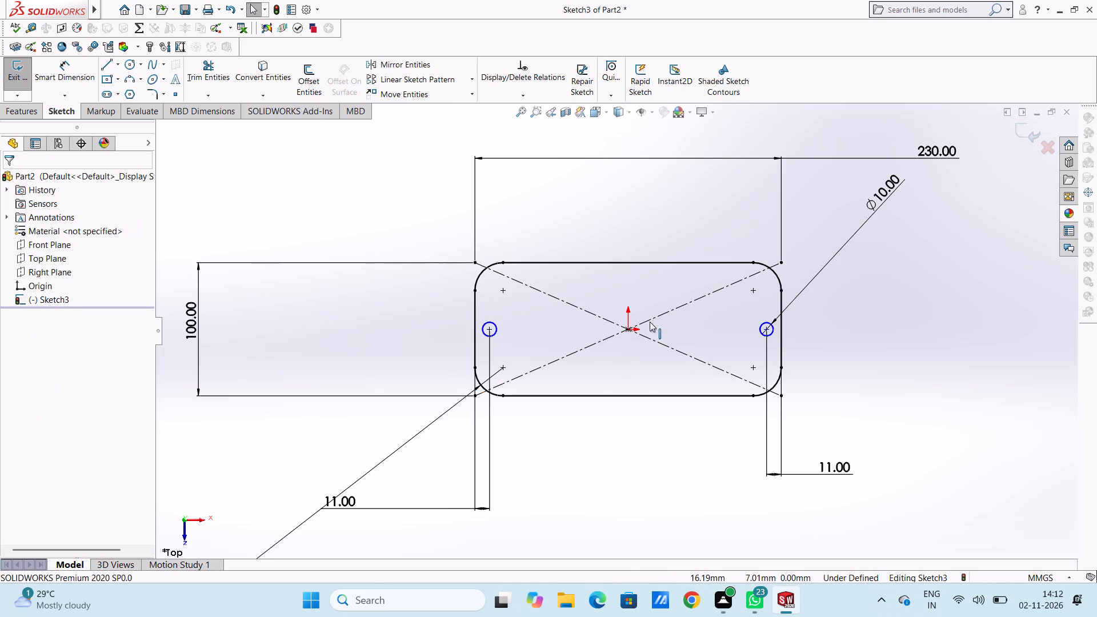
Add a Horizontal relation between the rectangle's centre point and the right circle's centre.
click(630, 331)
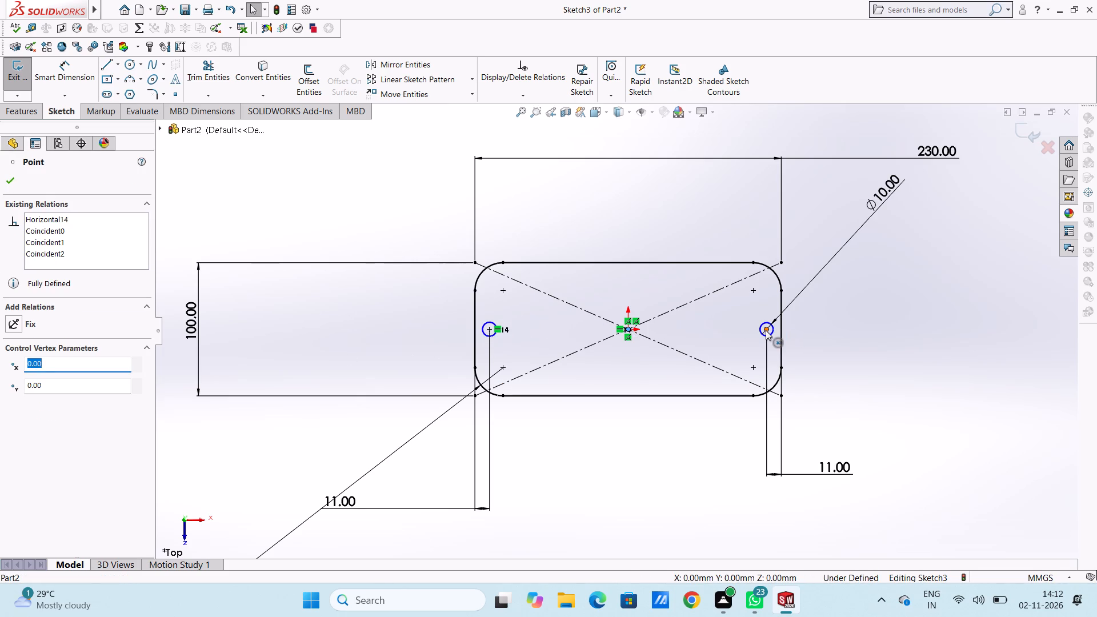
ctrl+click(766, 330)
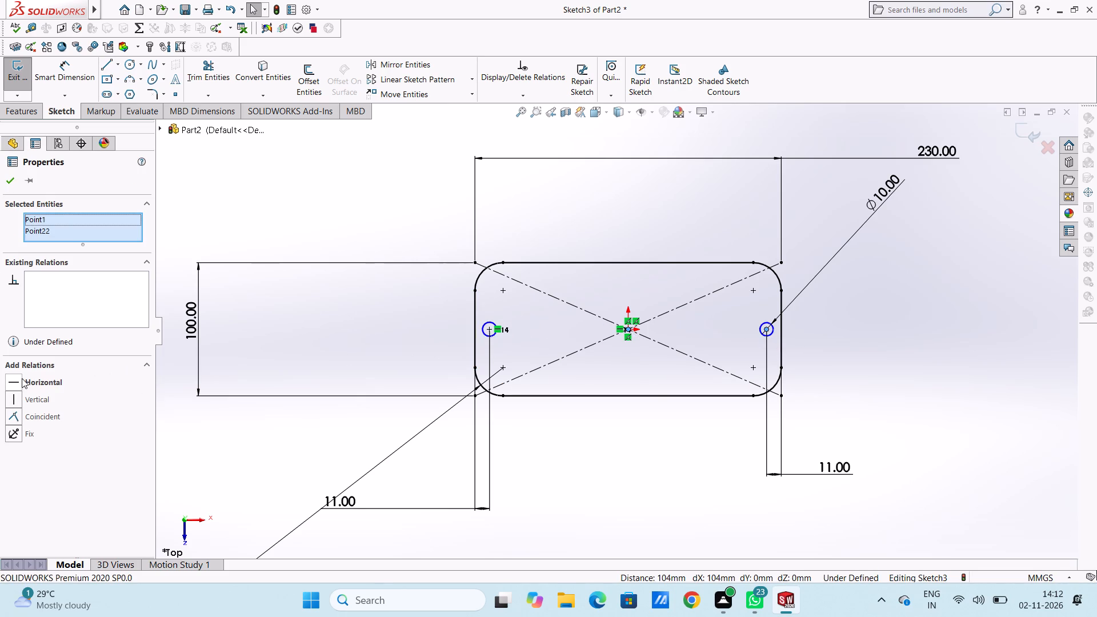
click(21, 378)
click(289, 318)
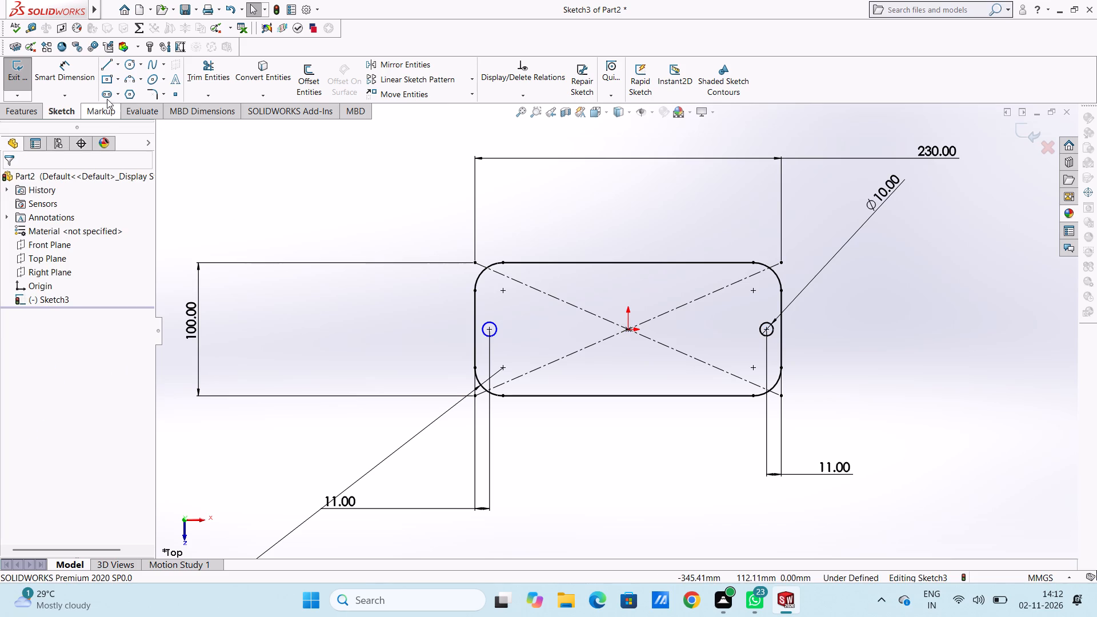
Dimension the left circle's diameter as 10 mm and leave Smart Dimension.
click(85, 71)
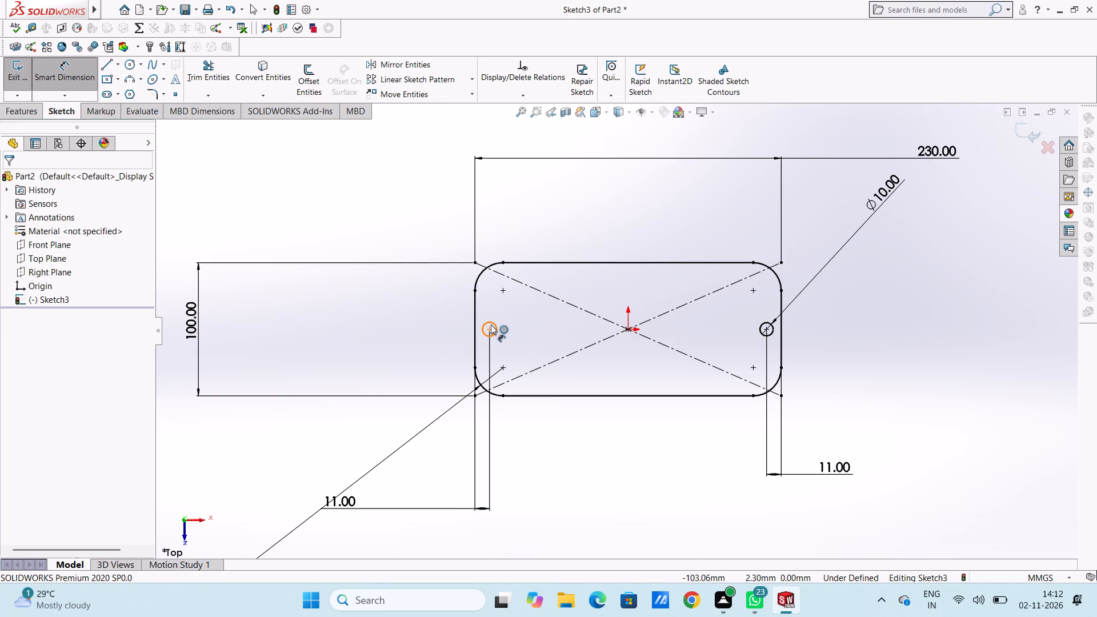
click(491, 324)
click(287, 171)
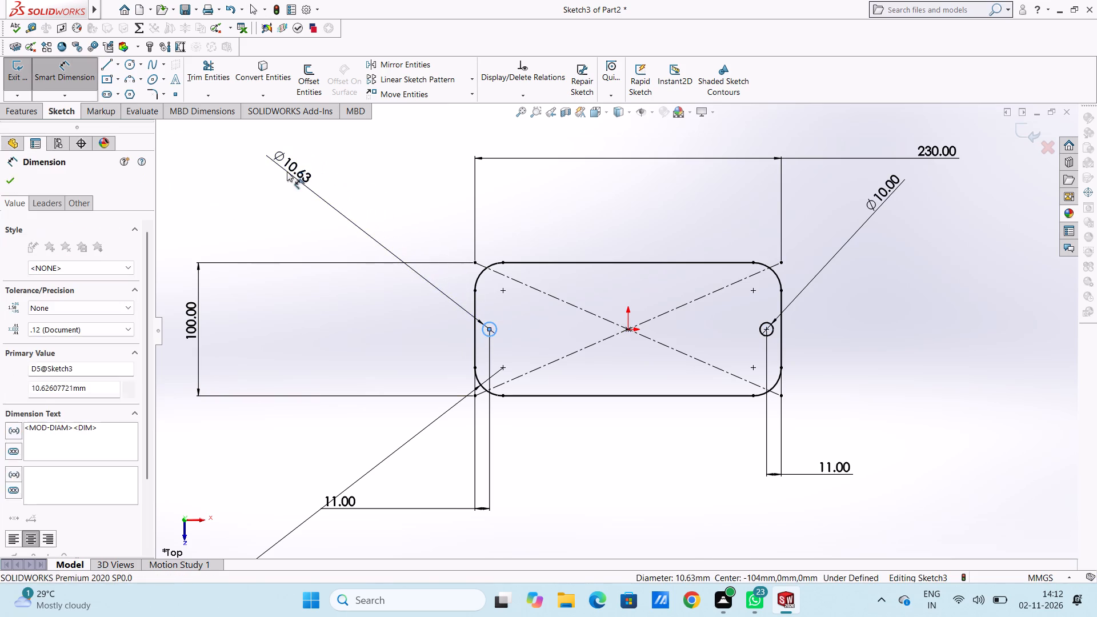
text(10)
key(Return)
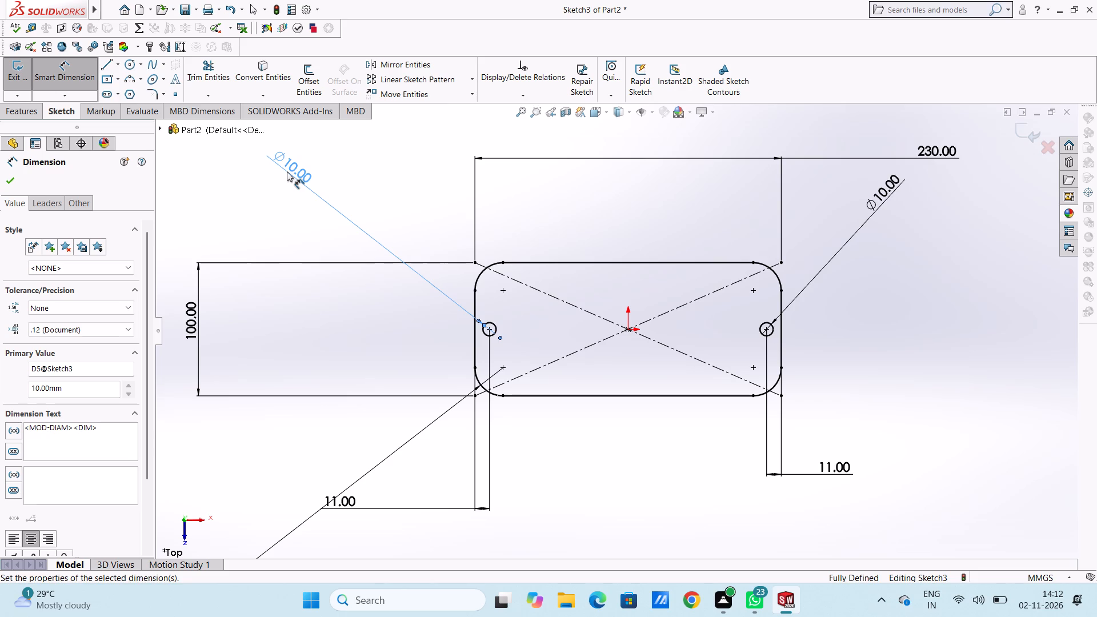
click(280, 185)
scroll(339, 274, up, 3)
scroll(623, 358, down, 2)
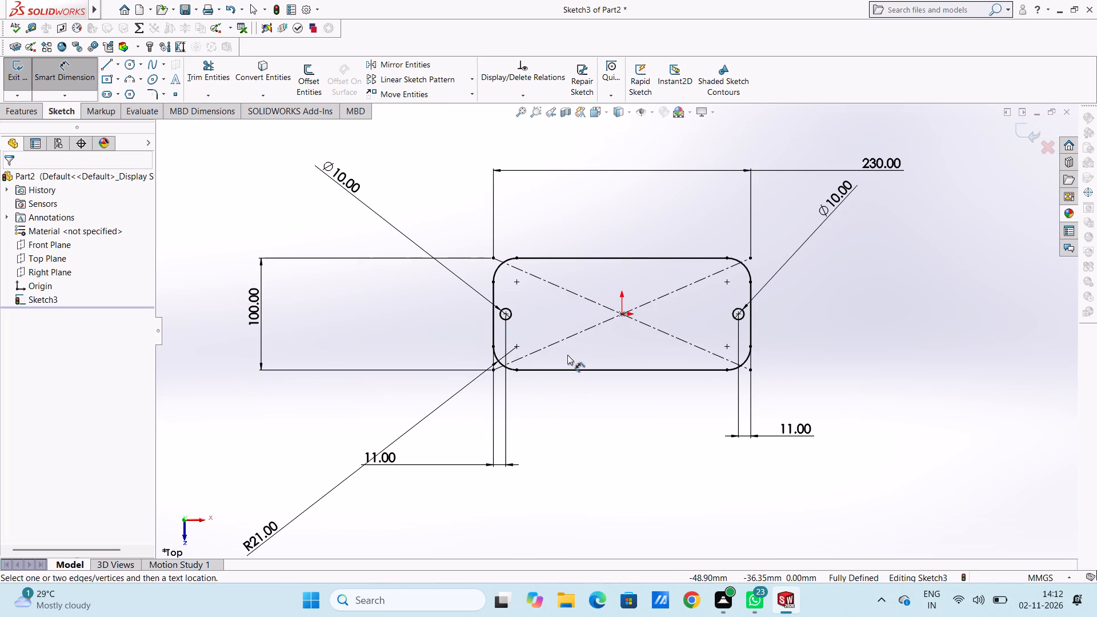
click(66, 68)
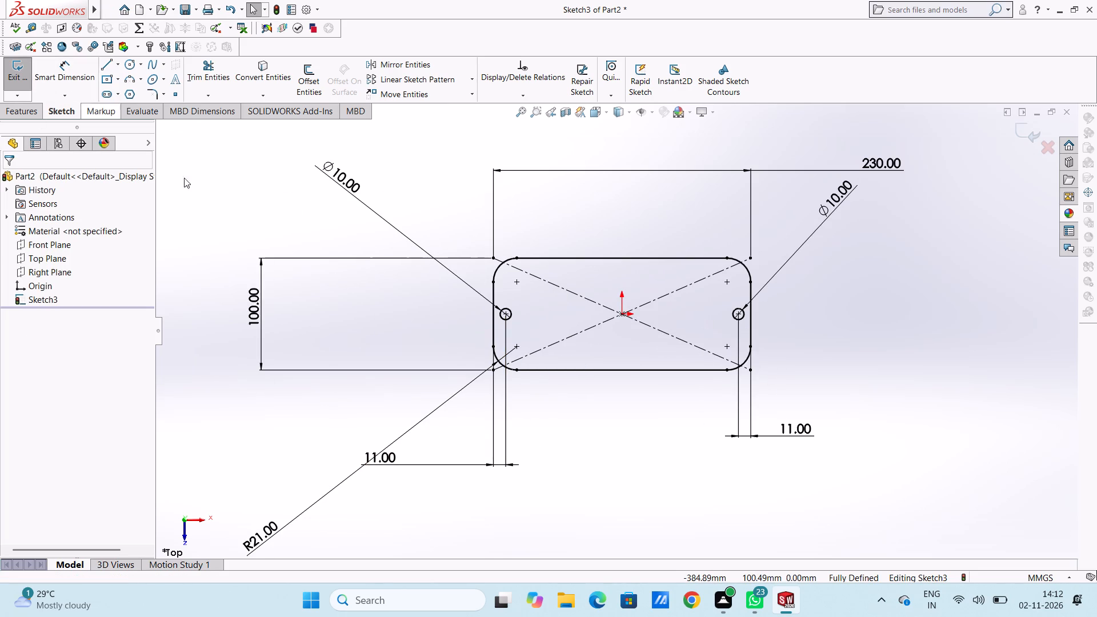
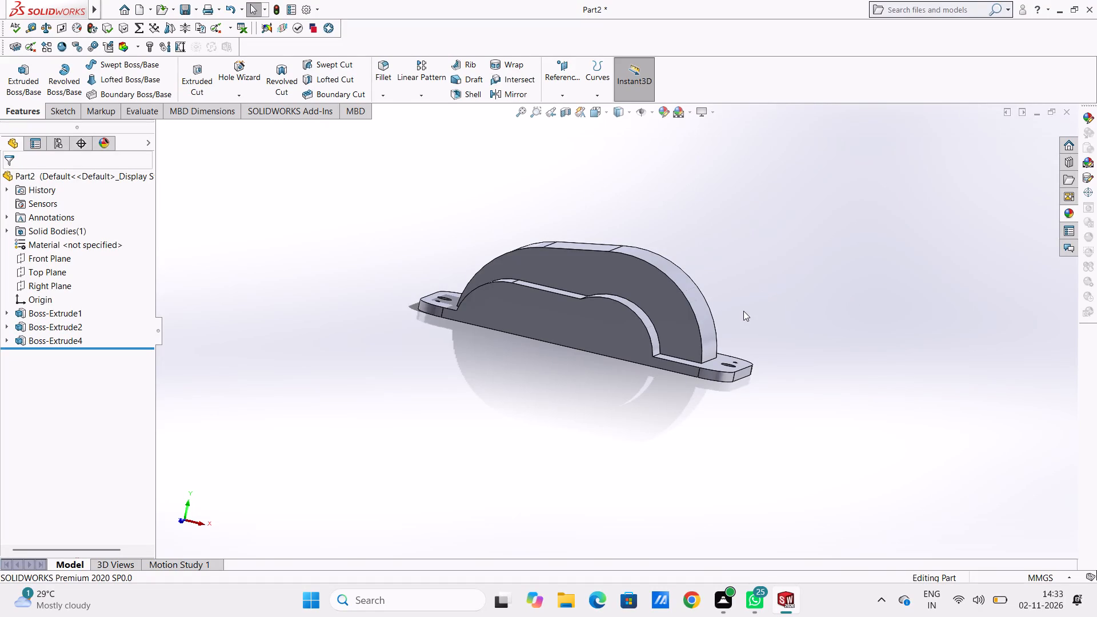
Undo the large arch's extrusion and all the sketch work behind it, including the sketch itself.
key(ctrl+z)
key(ctrl+z)
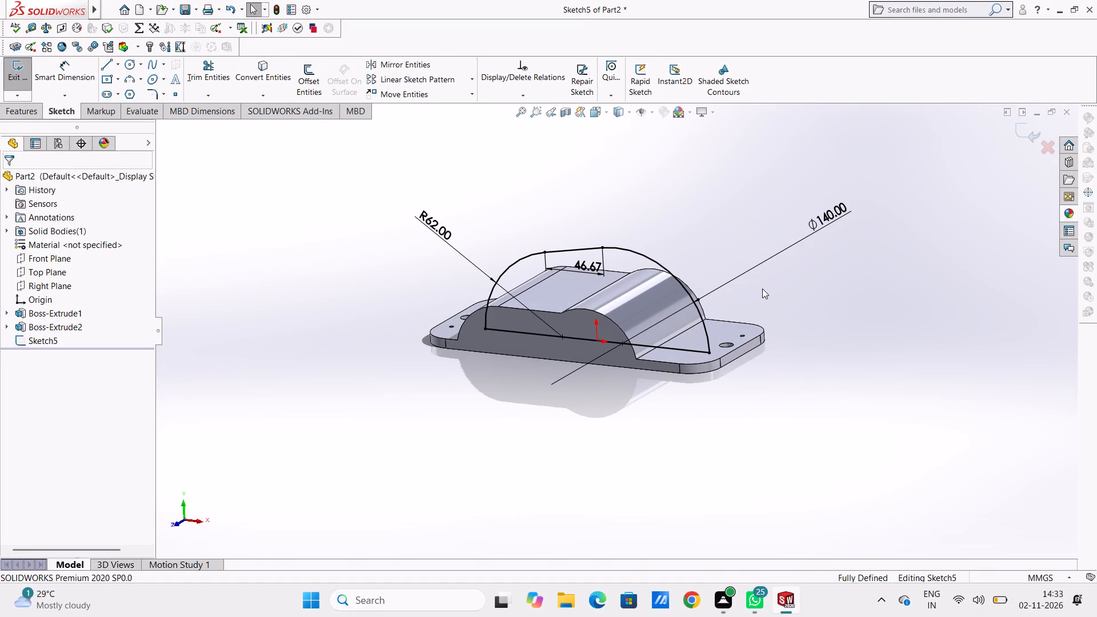
key(ctrl+z)
key(ctrl+z)
key(ctrl+z)
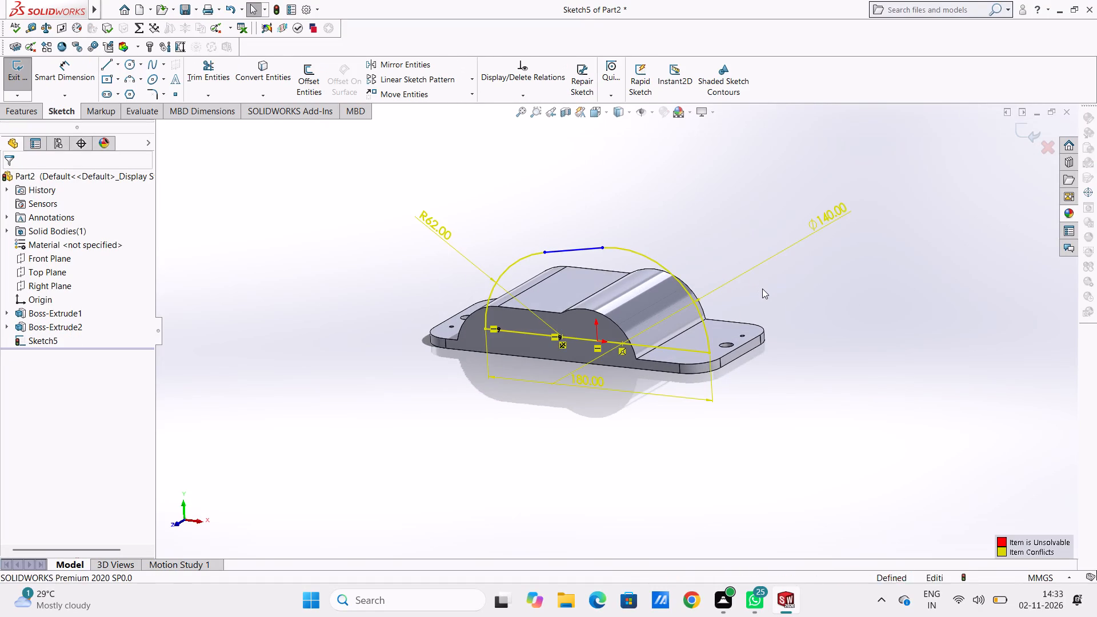
key(ctrl+z)
key(ctrl+z)
key(ctrl+z)
key(ctrl+z)
key(ctrl+z)
key(ctrl+z)
key(ctrl+z)
key(ctrl+z)
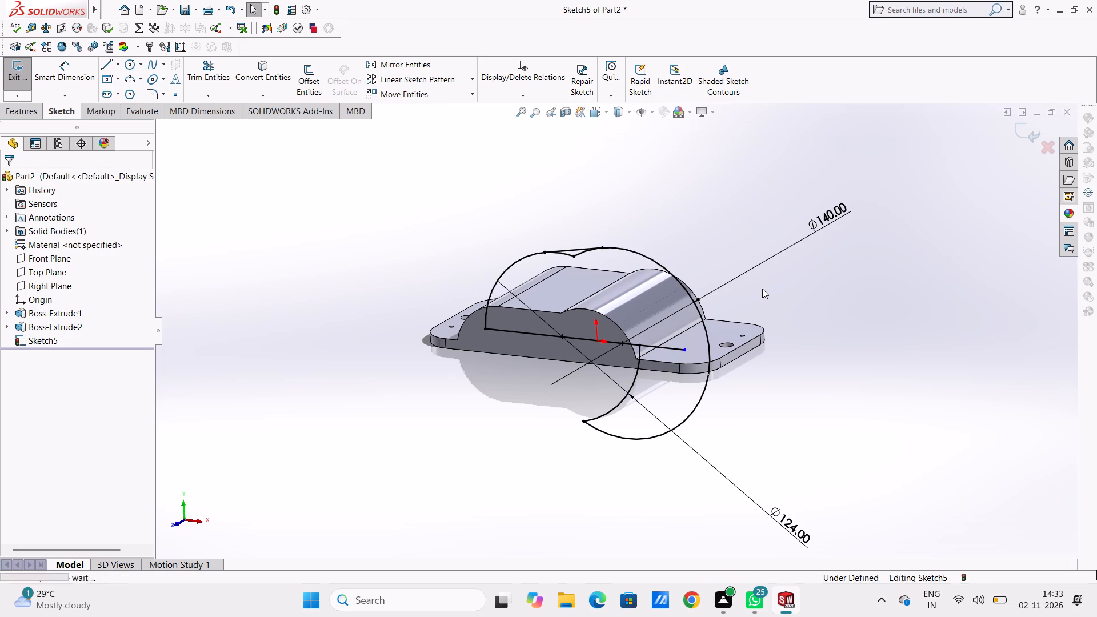
key(ctrl+z)
key(ctrl+z)
key(ctrl+z)
key(ctrl+z)
key(ctrl+z)
key(ctrl+z)
key(ctrl+z)
key(ctrl+z)
key(ctrl+z)
key(ctrl+z)
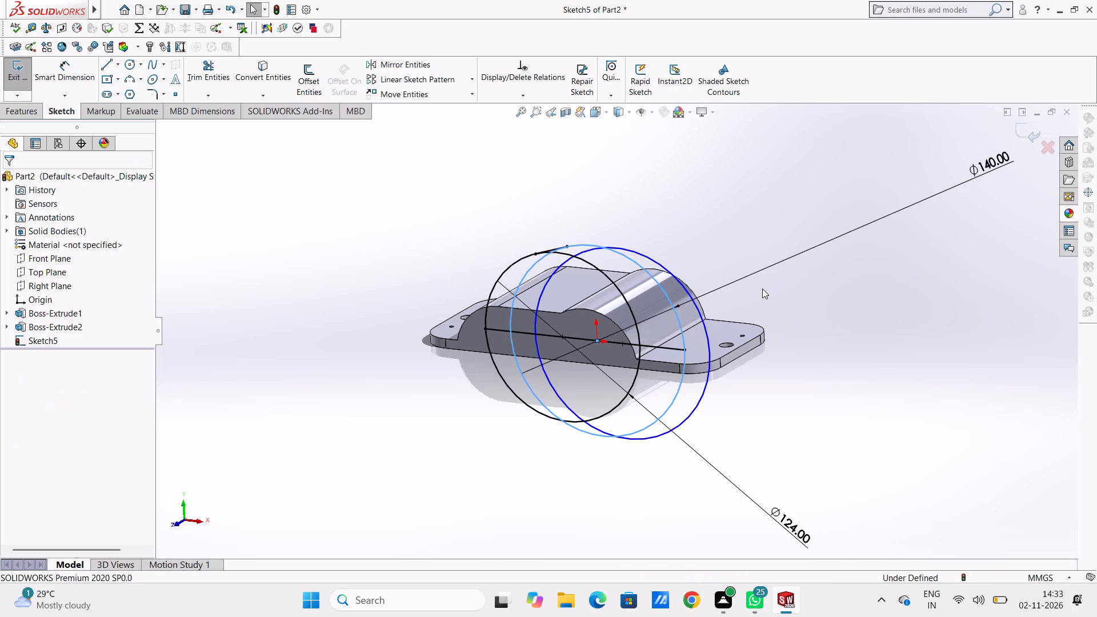
key(ctrl+z)
key(ctrl+z)
key(ctrl+z)
key(ctrl+z)
key(ctrl+z)
key(ctrl+z)
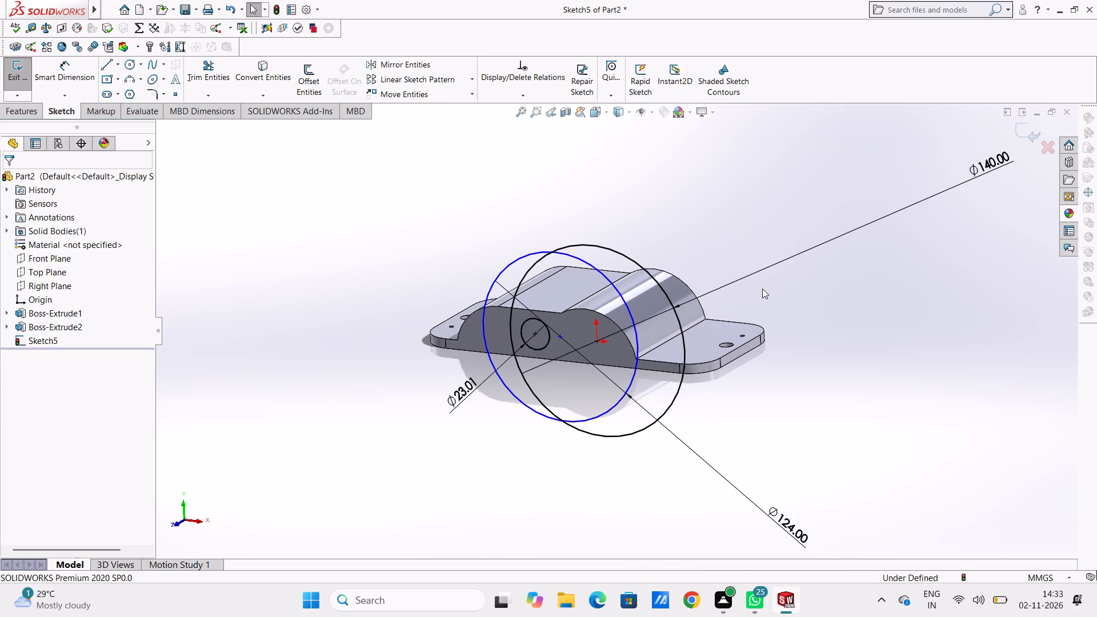
key(ctrl+z)
key(ctrl+z)
key(ctrl+z)
key(ctrl+z)
key(ctrl+z)
key(ctrl+z)
key(ctrl+z)
key(ctrl+z)
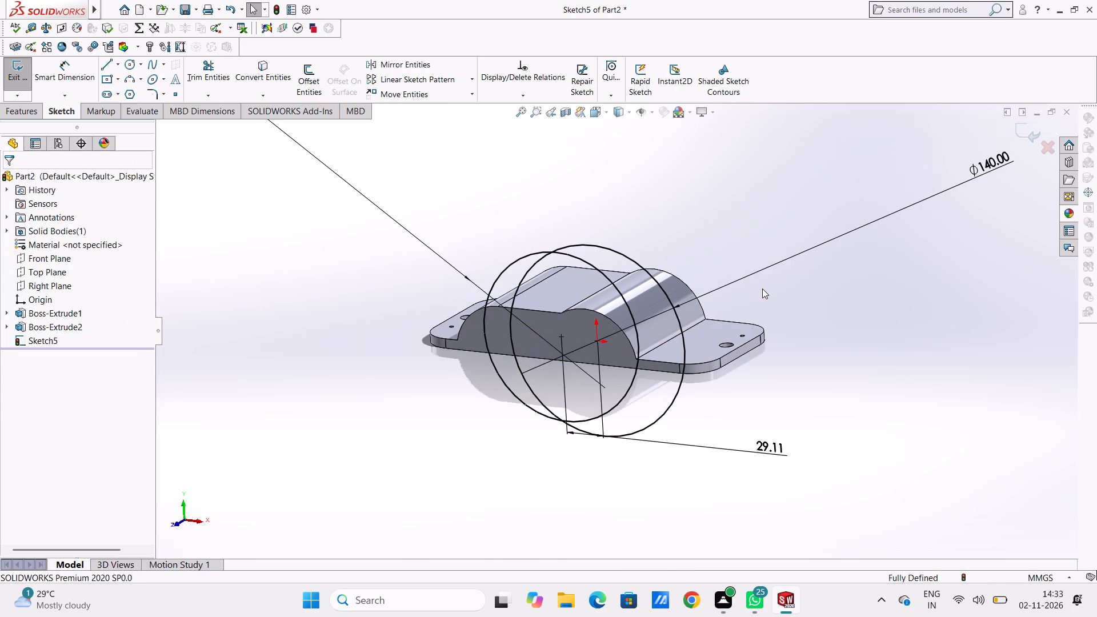
key(ctrl+z)
key(ctrl+z)
key(ctrl+z)
key(ctrl+z)
key(ctrl+z)
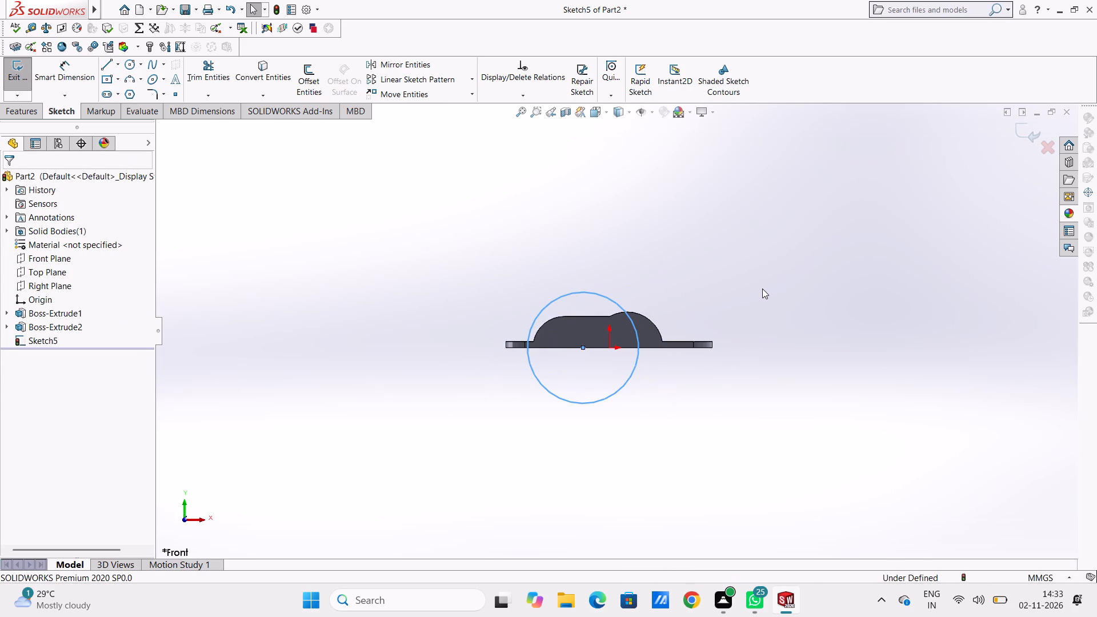
key(ctrl+z)
key(ctrl+z)
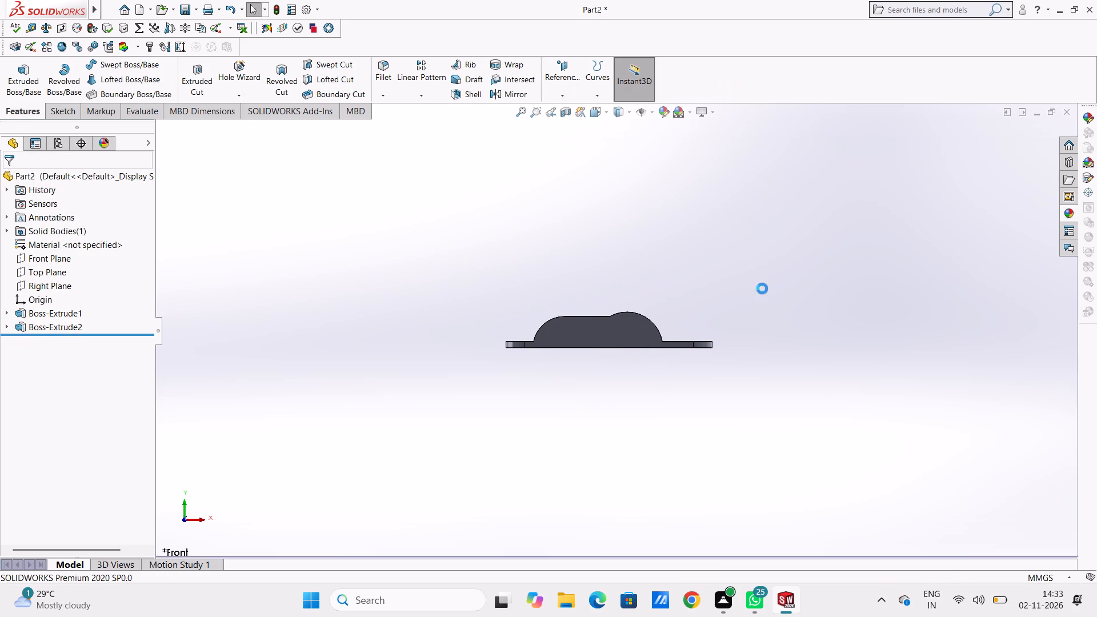
Undo the extrusion of the smaller hump profile, going back to its sketch.
key(ctrl+z)
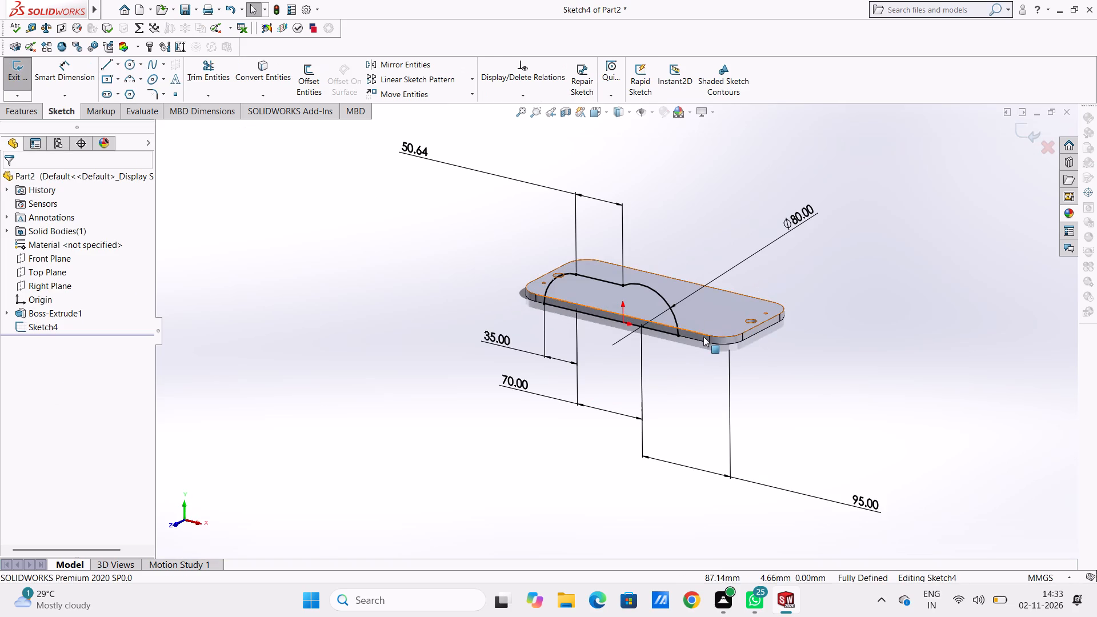
Extrude the hump profile Through All in the reversed direction, across the base plate.
scroll(632, 234, down, 2)
scroll(632, 234, up, 3)
scroll(682, 294, down, 2)
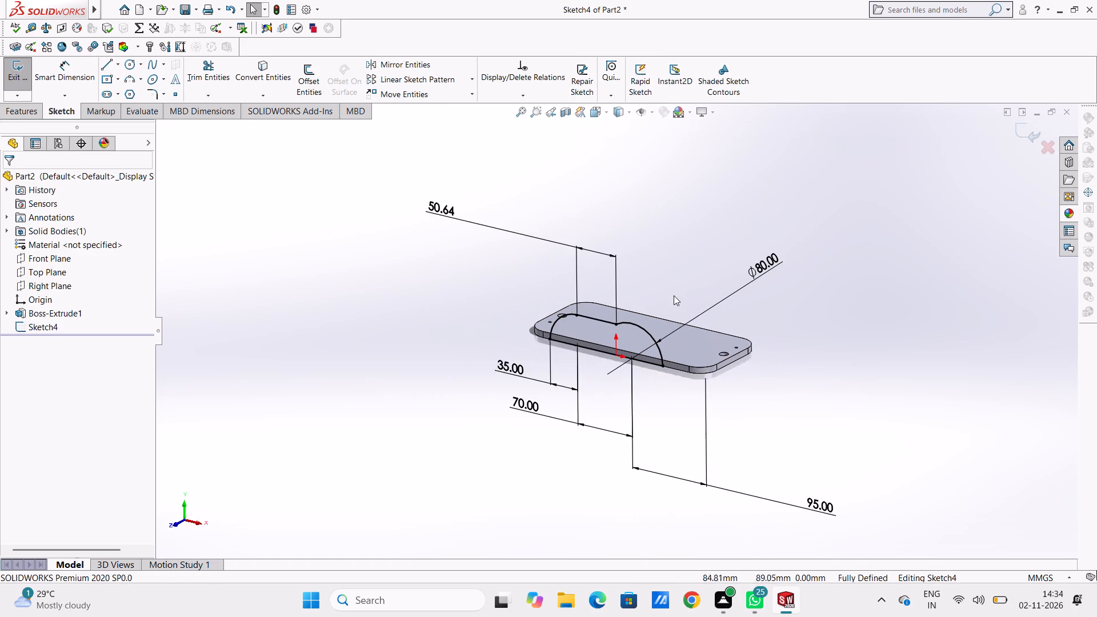
scroll(678, 303, up, 3)
scroll(675, 383, down, 3)
scroll(620, 230, up, 2)
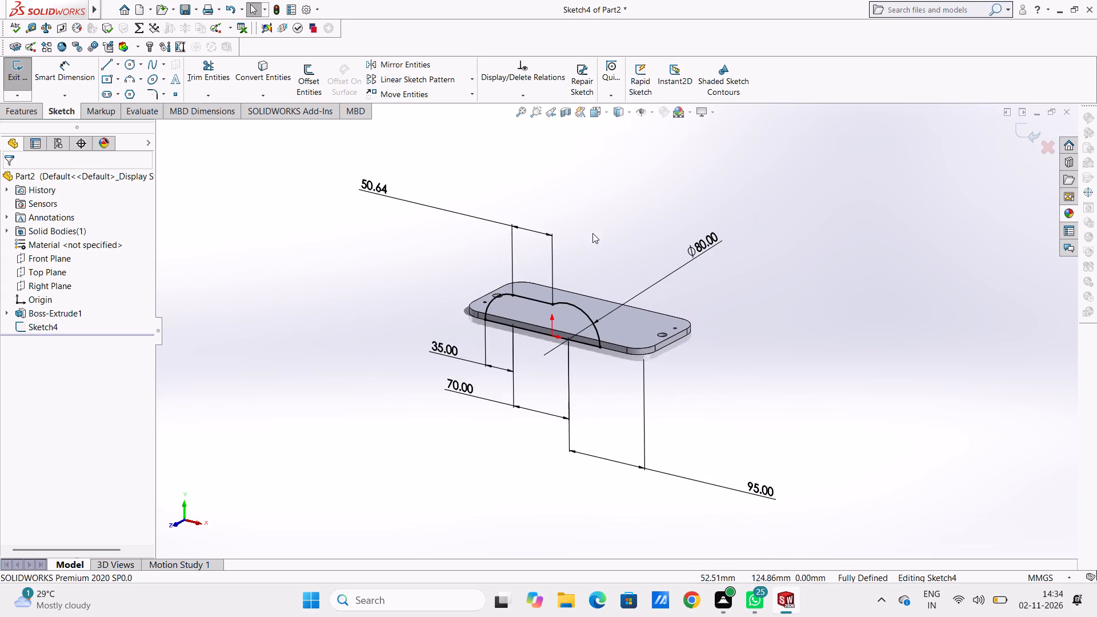
scroll(582, 246, down, 2)
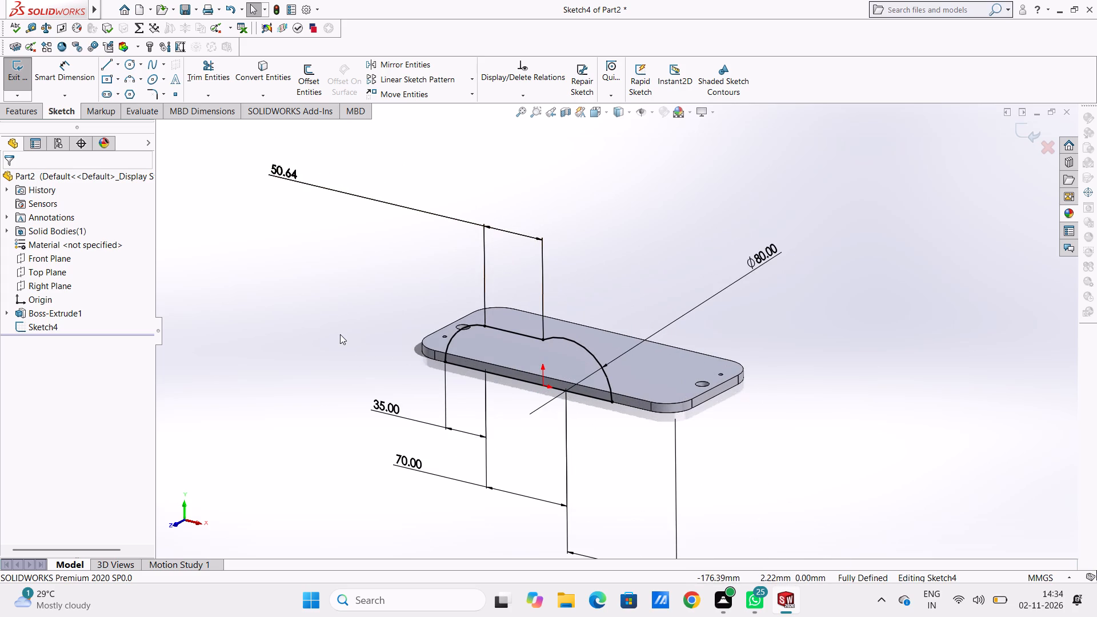
click(26, 111)
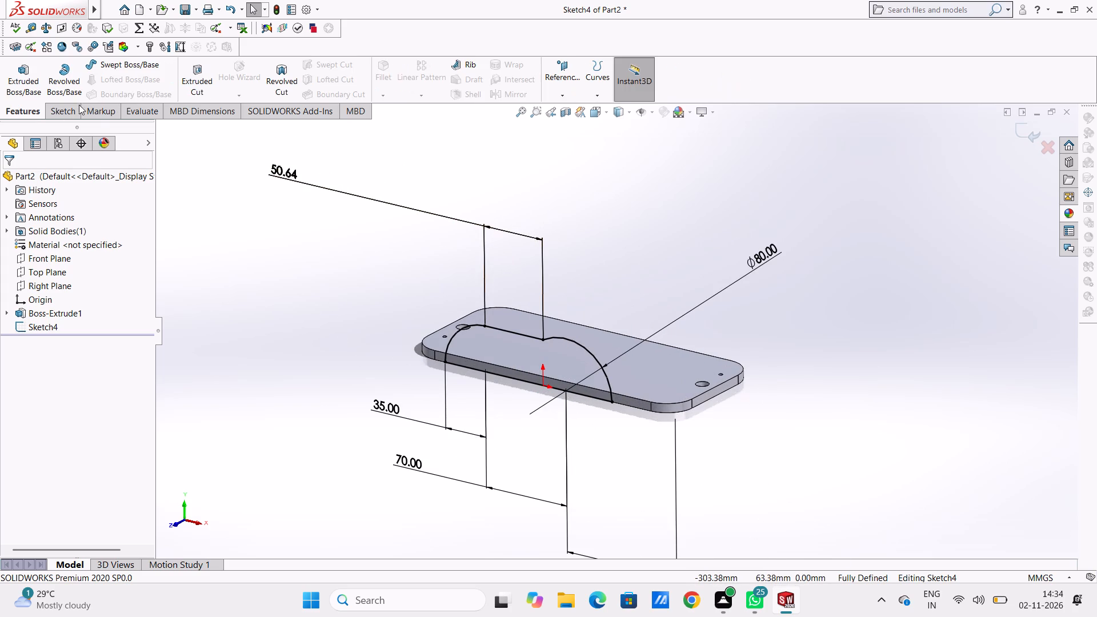
click(18, 74)
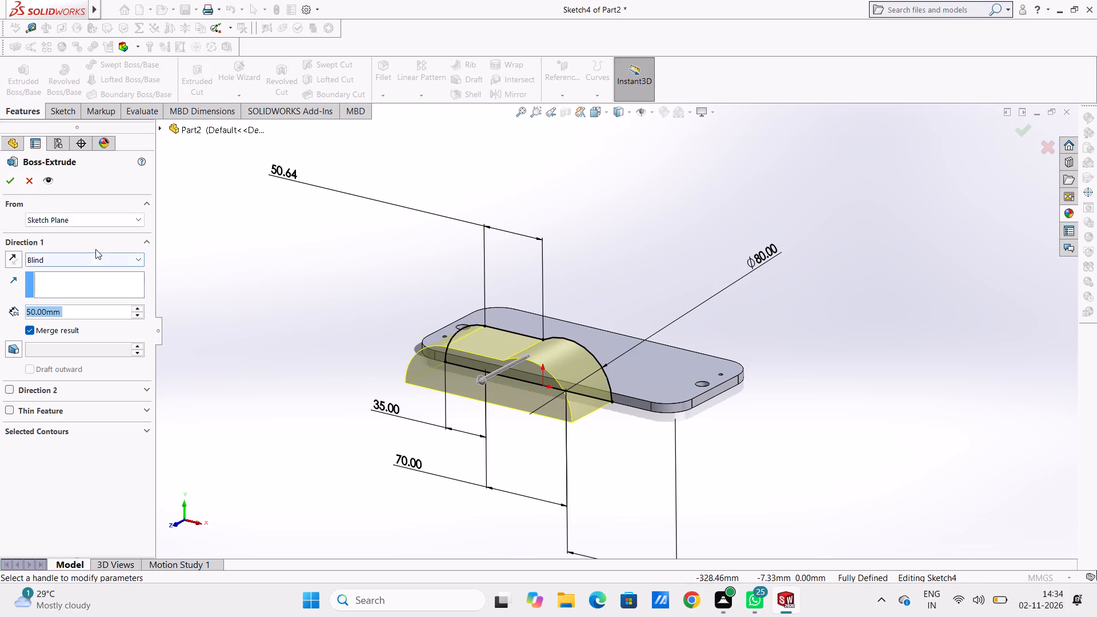
click(103, 261)
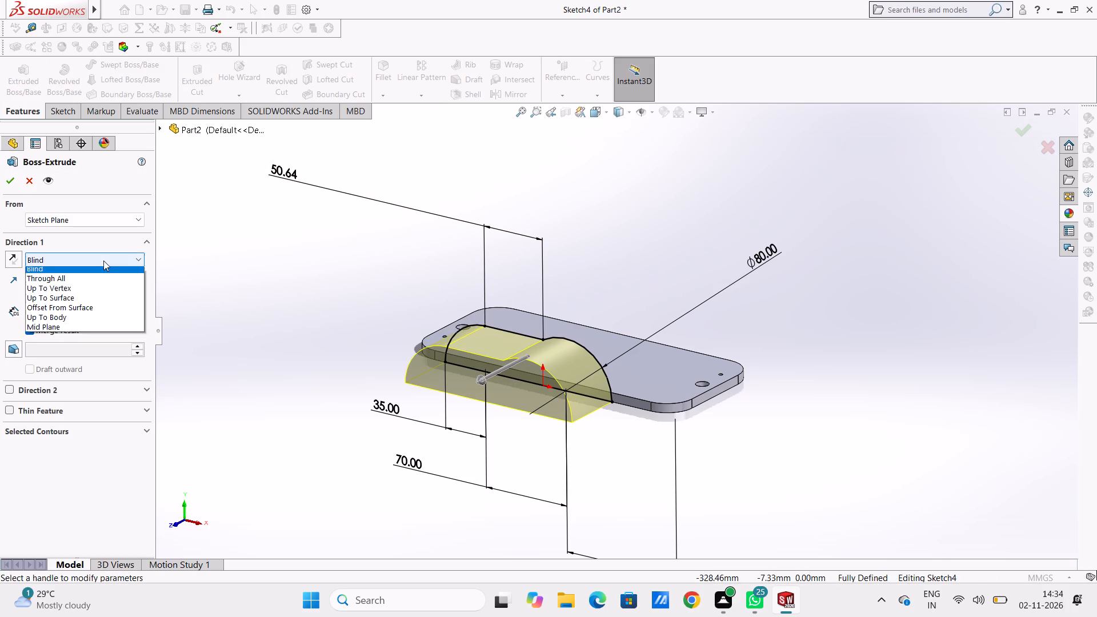
click(97, 280)
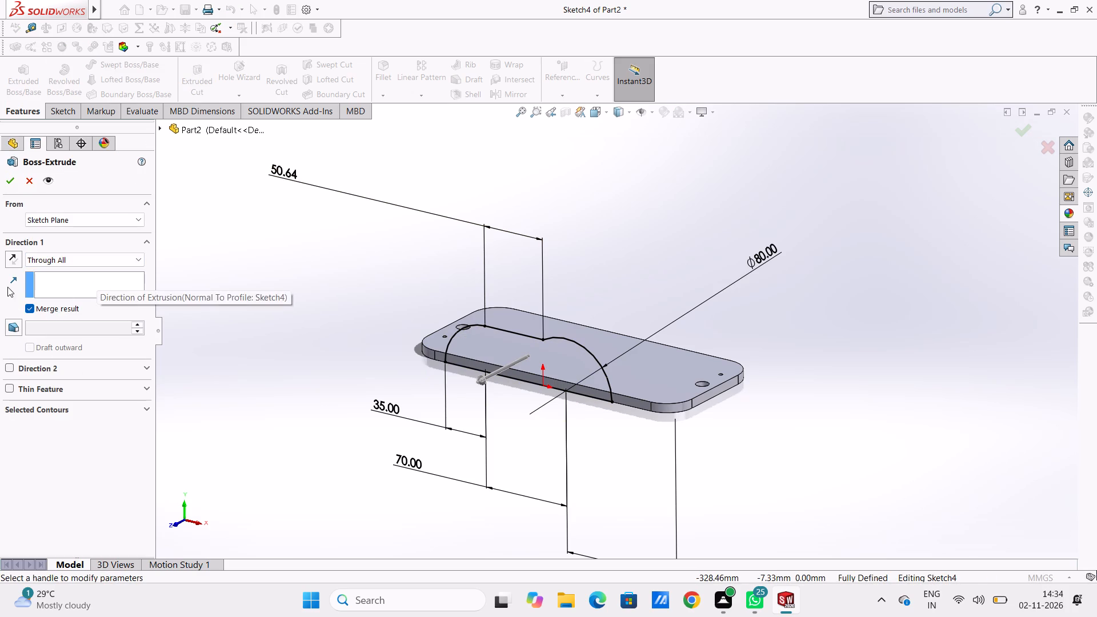
click(13, 259)
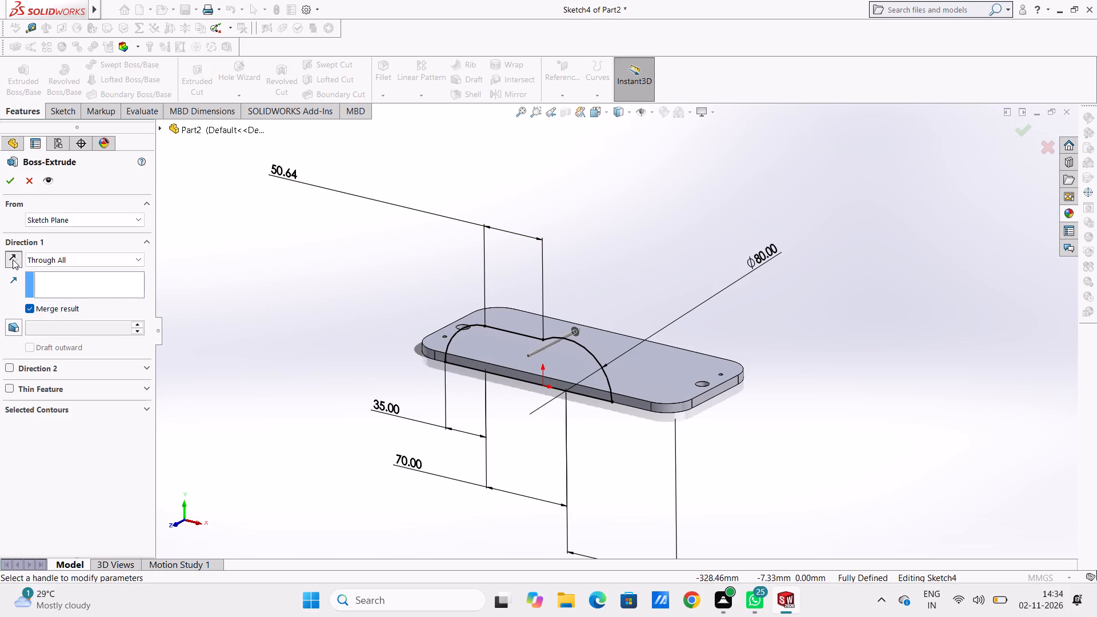
click(6, 182)
click(240, 294)
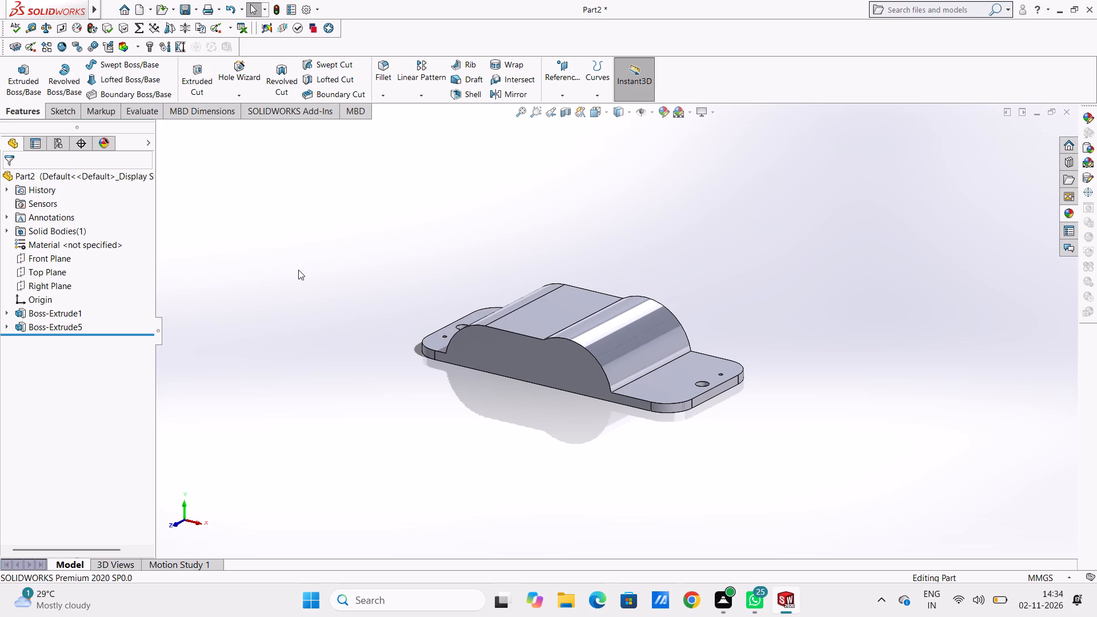
Reuse the hump's profile sketch for a second, blind boss extrusion 2 mm outward from the front face.
click(5, 324)
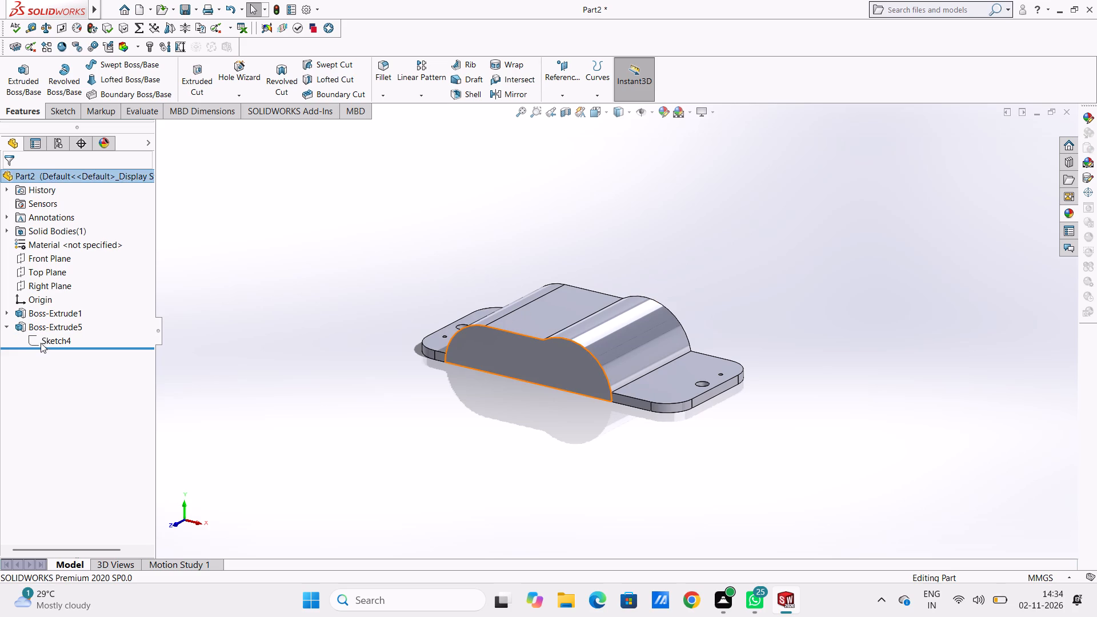
click(45, 342)
scroll(579, 324, down, 3)
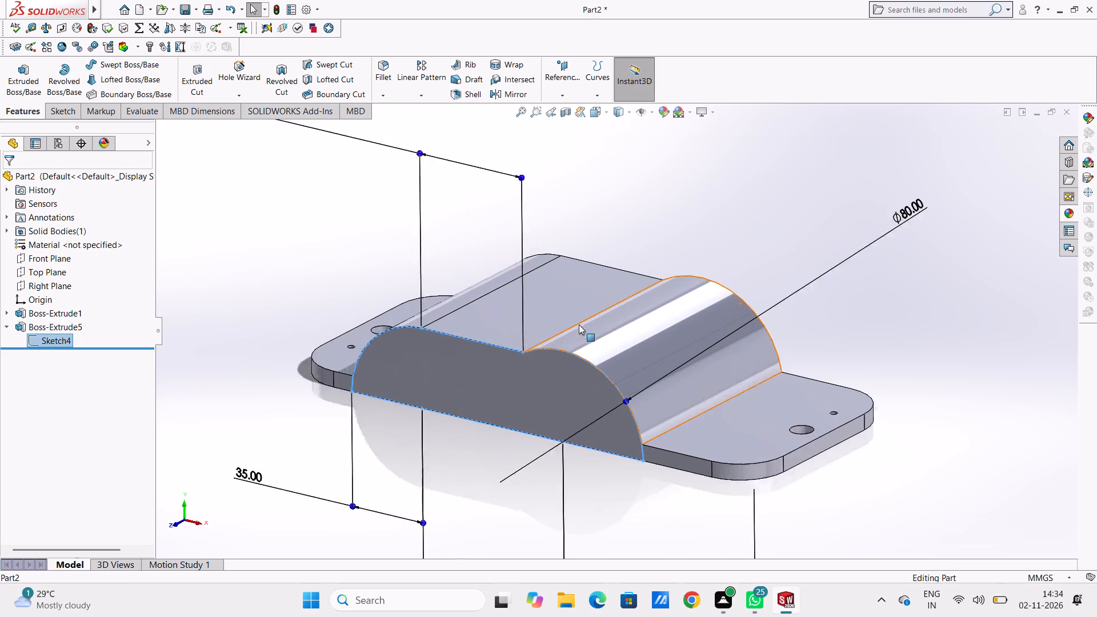
scroll(579, 324, down, 1)
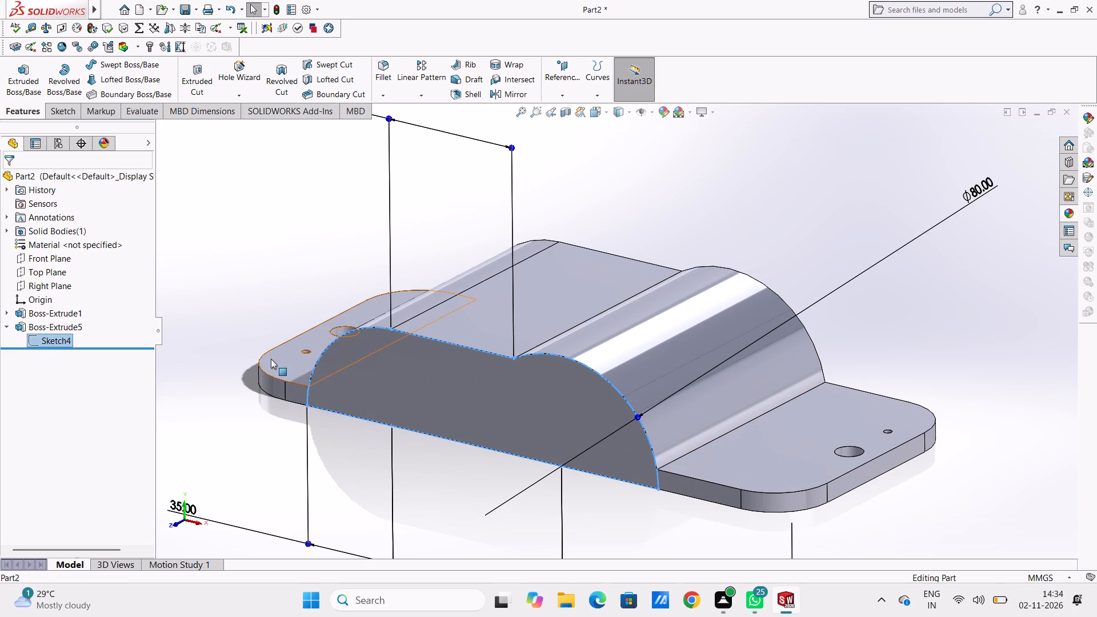
click(22, 74)
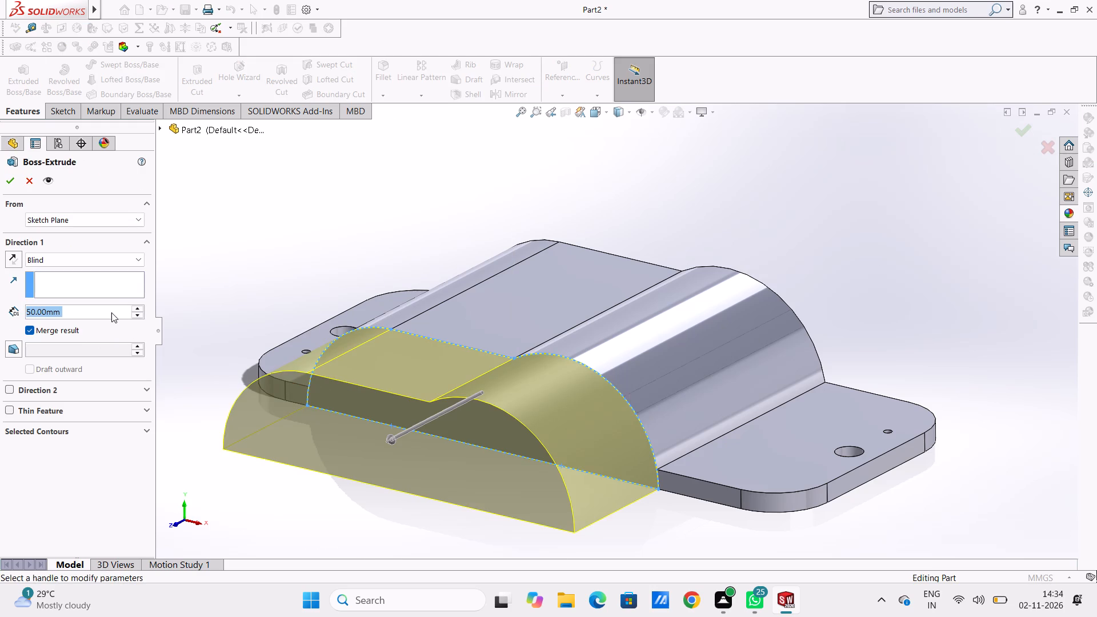
key(0)
key(Return)
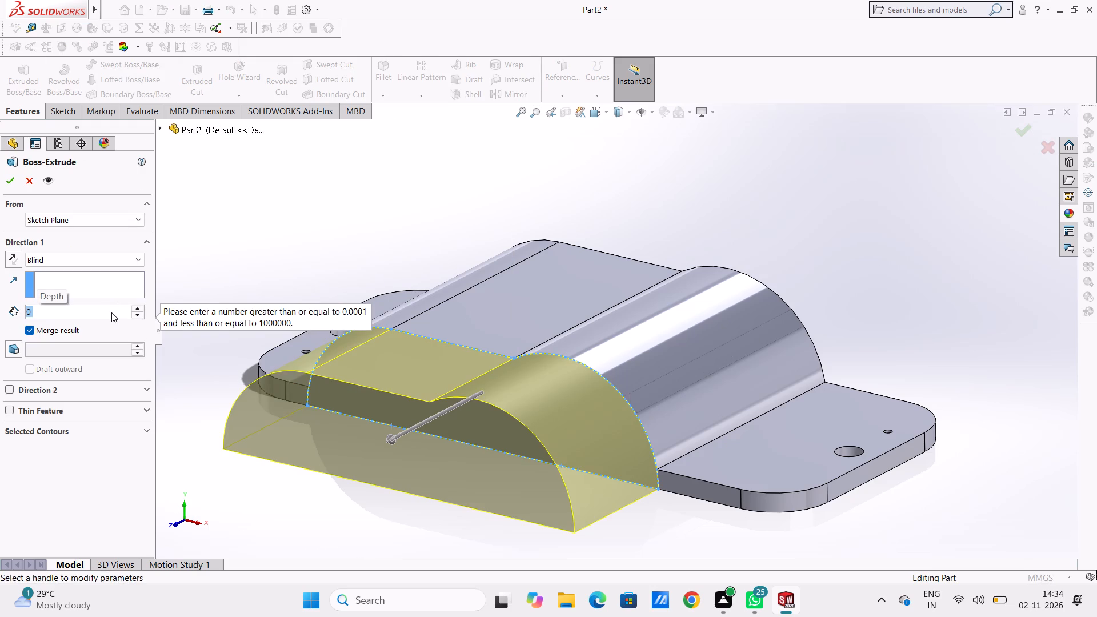
key(1)
key(Return)
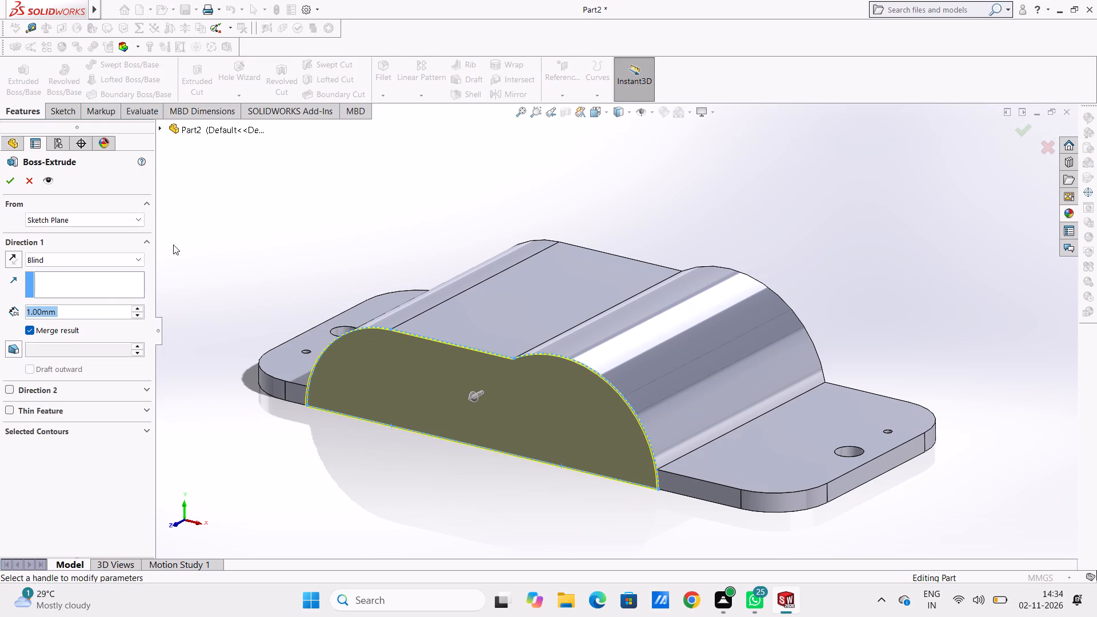
middle_drag(274, 235, 246, 387)
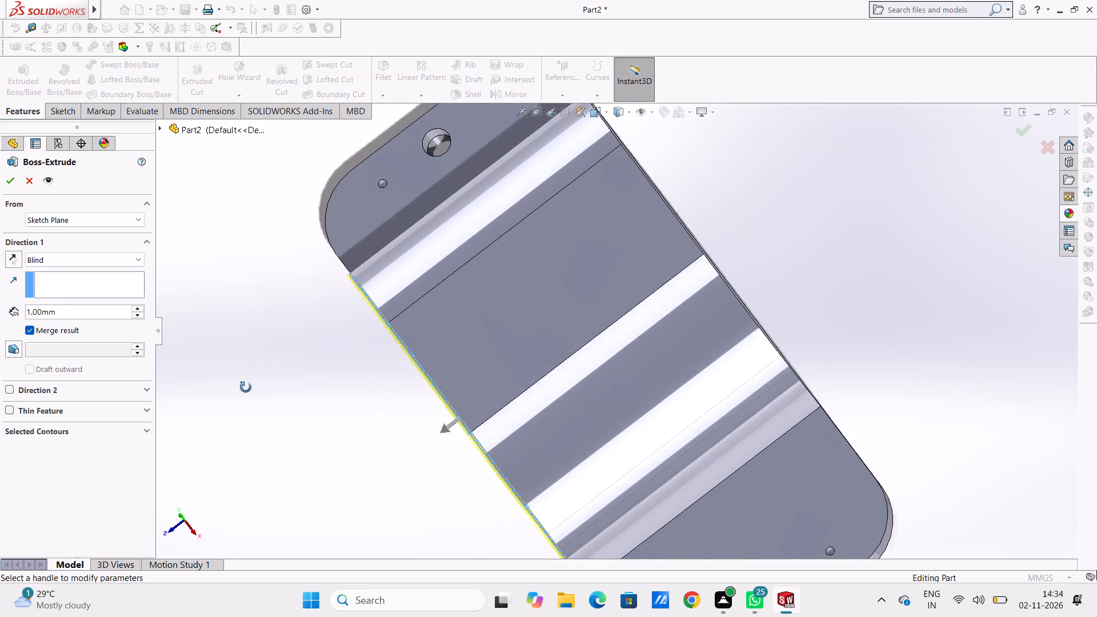
middle_drag(246, 387, 261, 391)
double_click(64, 314)
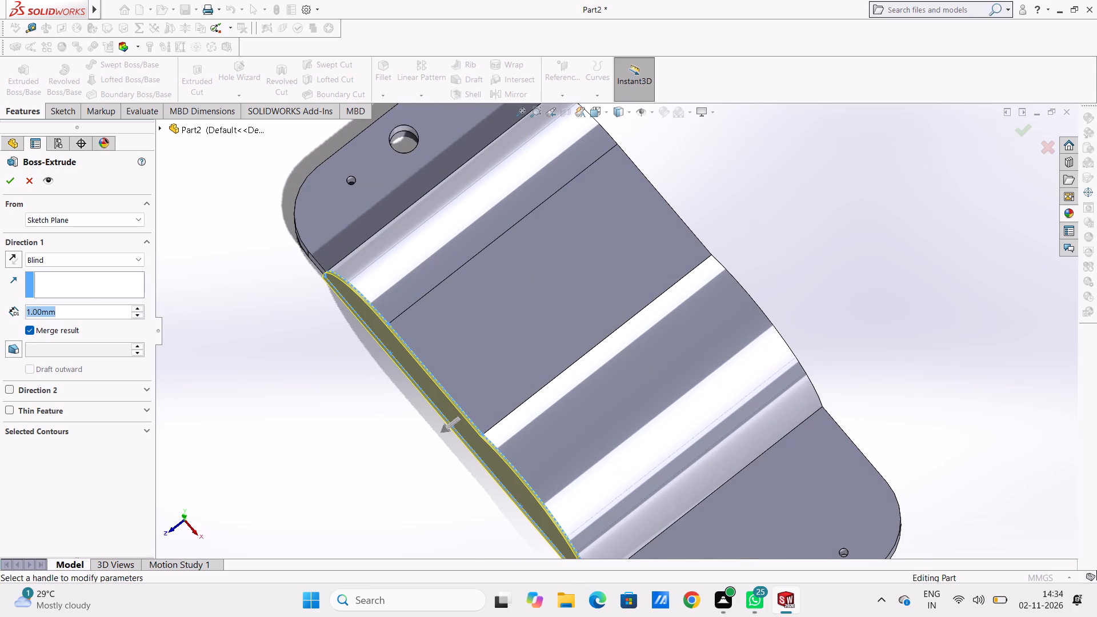
key(2)
key(Return)
click(9, 179)
click(246, 332)
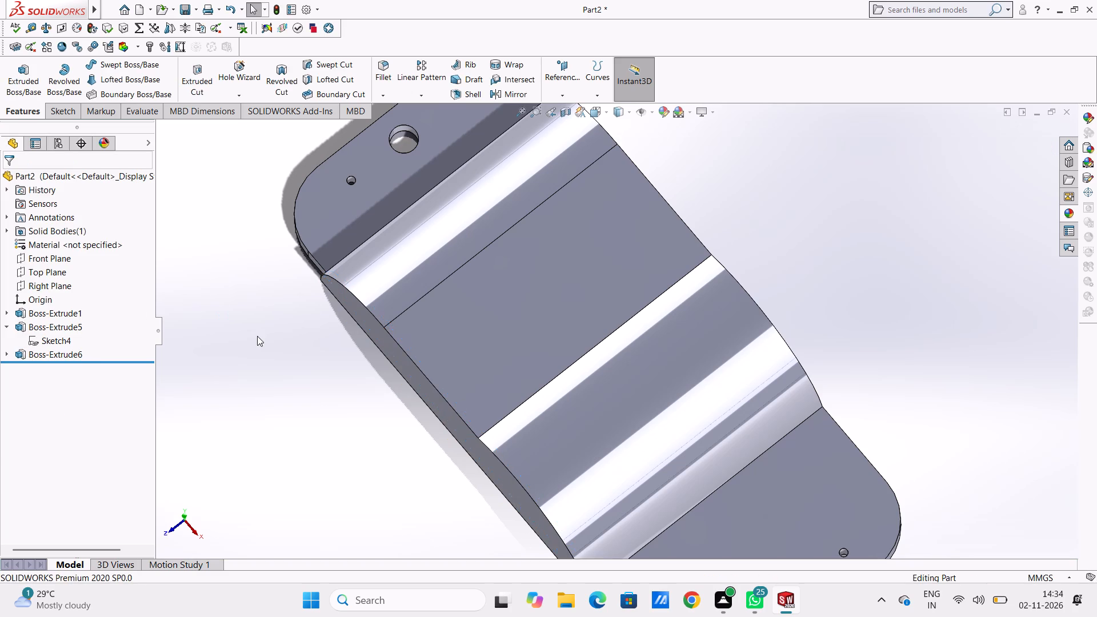
Examine the hump and base plate from below, from the ends and from the back.
scroll(257, 336, up, 4)
middle_drag(315, 390, 403, 335)
middle_drag(373, 358, 474, 403)
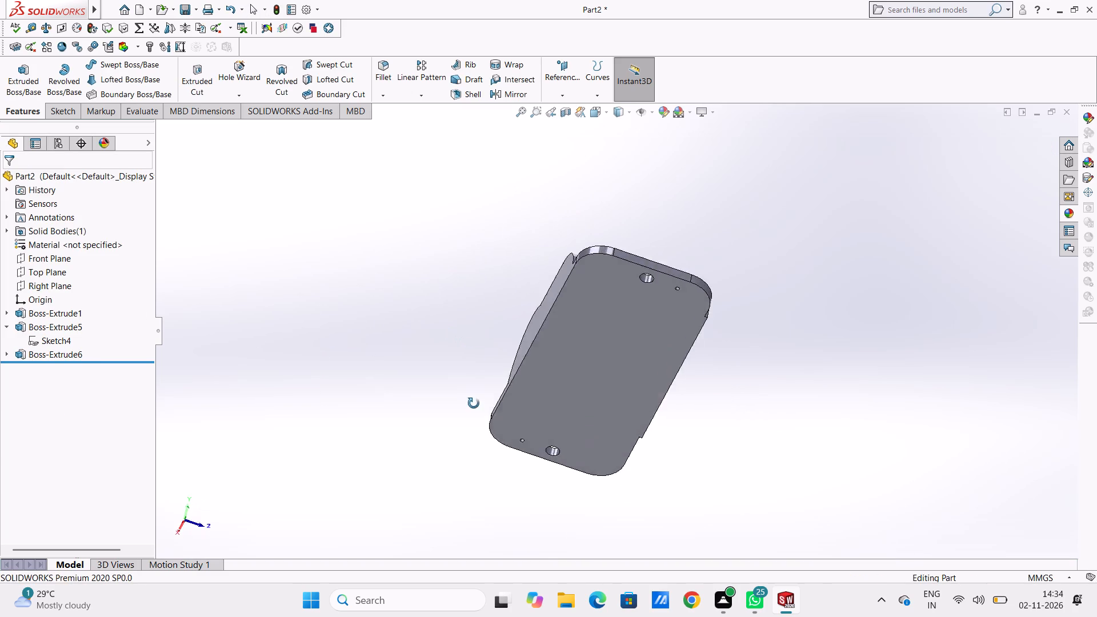
middle_drag(474, 403, 423, 456)
middle_drag(402, 385, 398, 446)
middle_drag(392, 397, 439, 394)
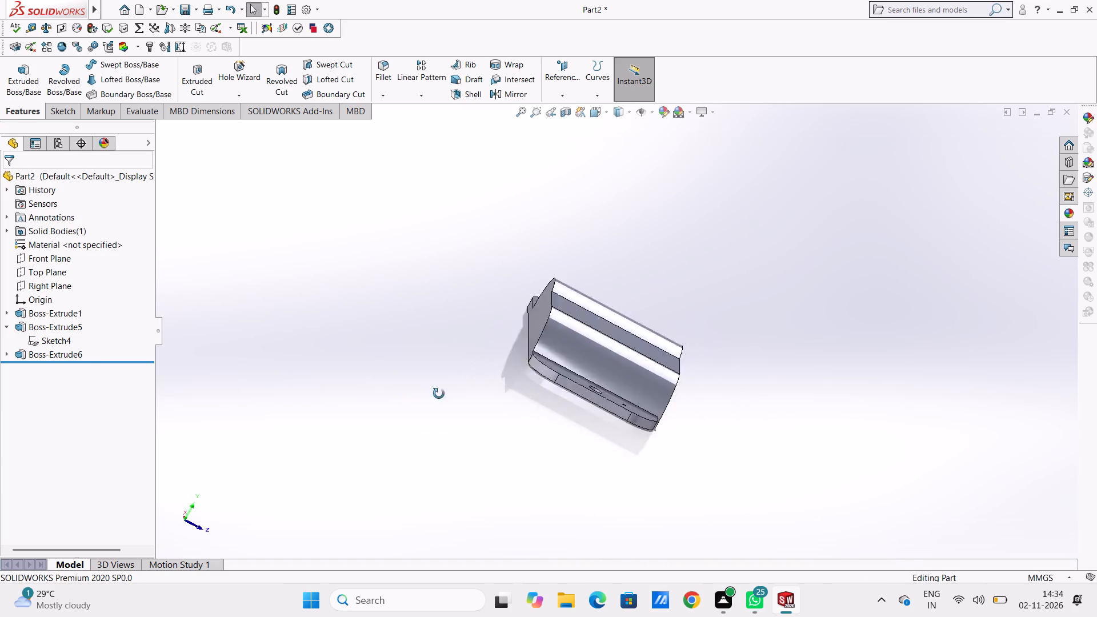
middle_drag(439, 394, 438, 488)
middle_drag(476, 421, 489, 468)
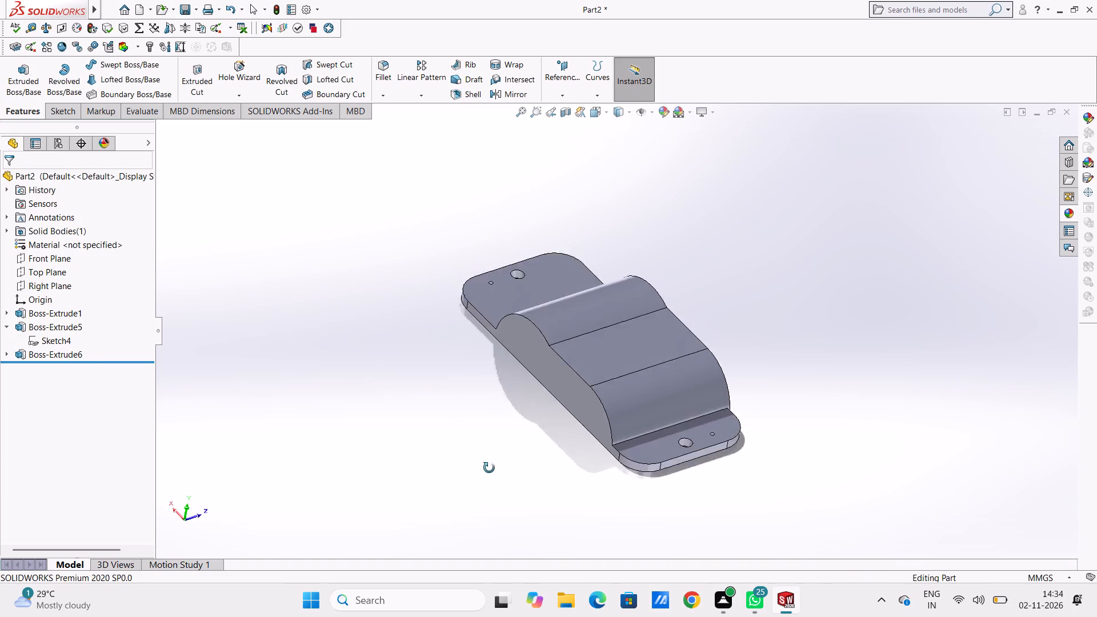
middle_drag(489, 468, 473, 442)
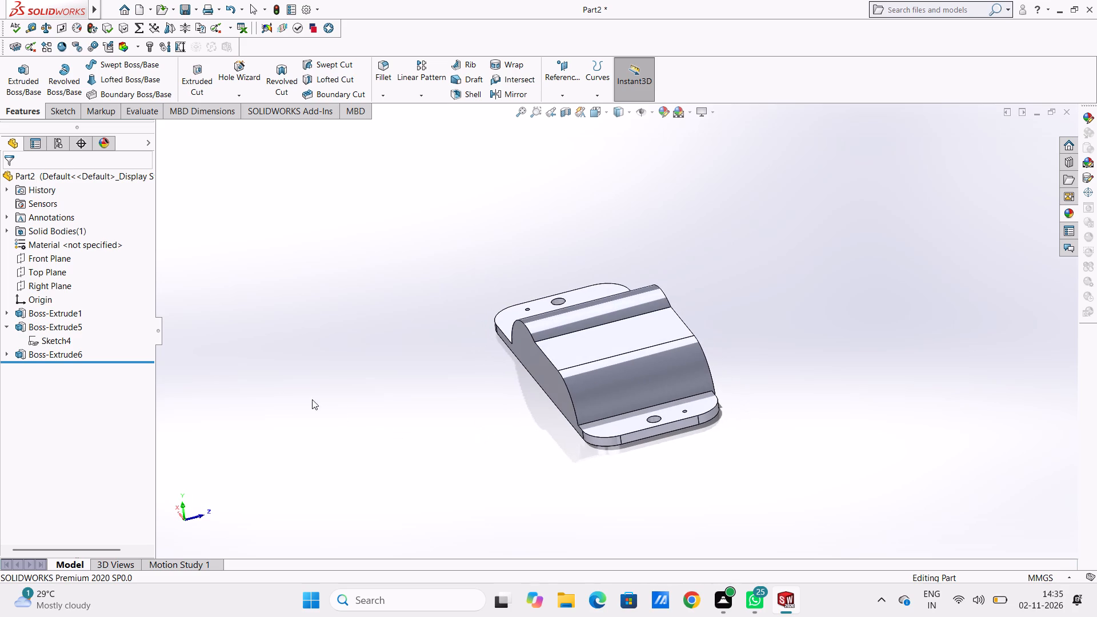
Reuse the hump's profile sketch for a blind 2 mm boss extrusion starting from the hump's opposite end face, reversed to go outward.
click(37, 336)
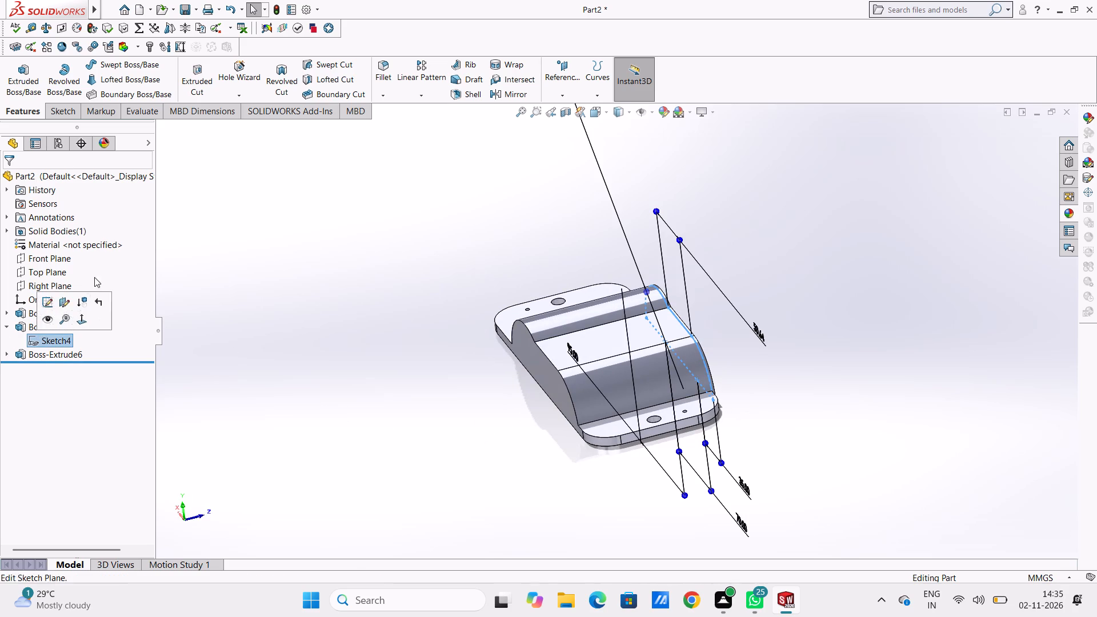
click(23, 77)
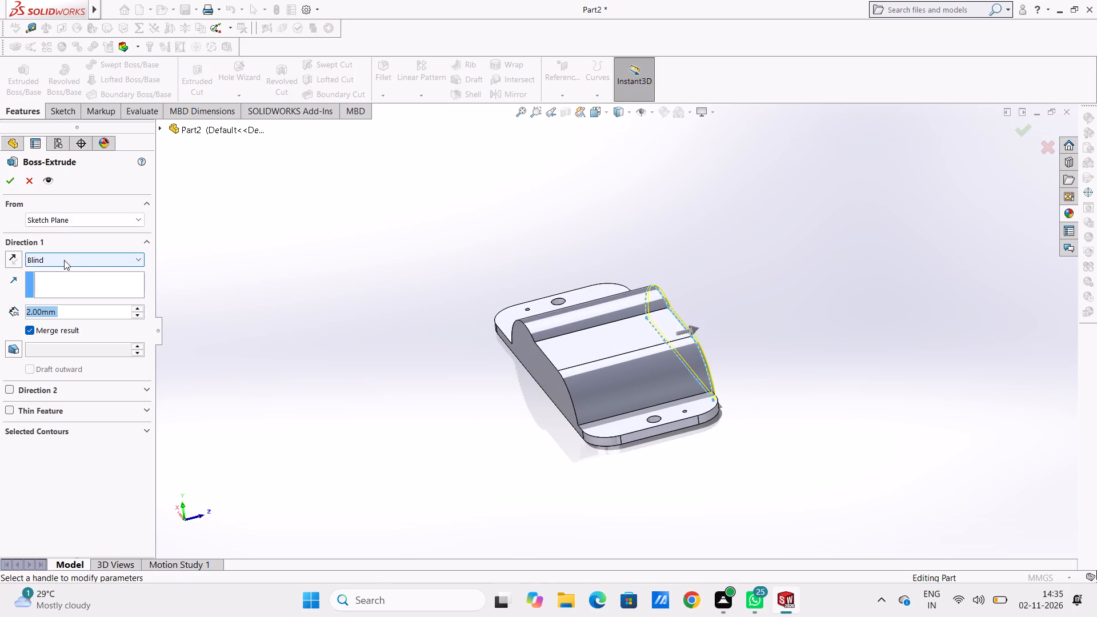
click(75, 216)
click(84, 242)
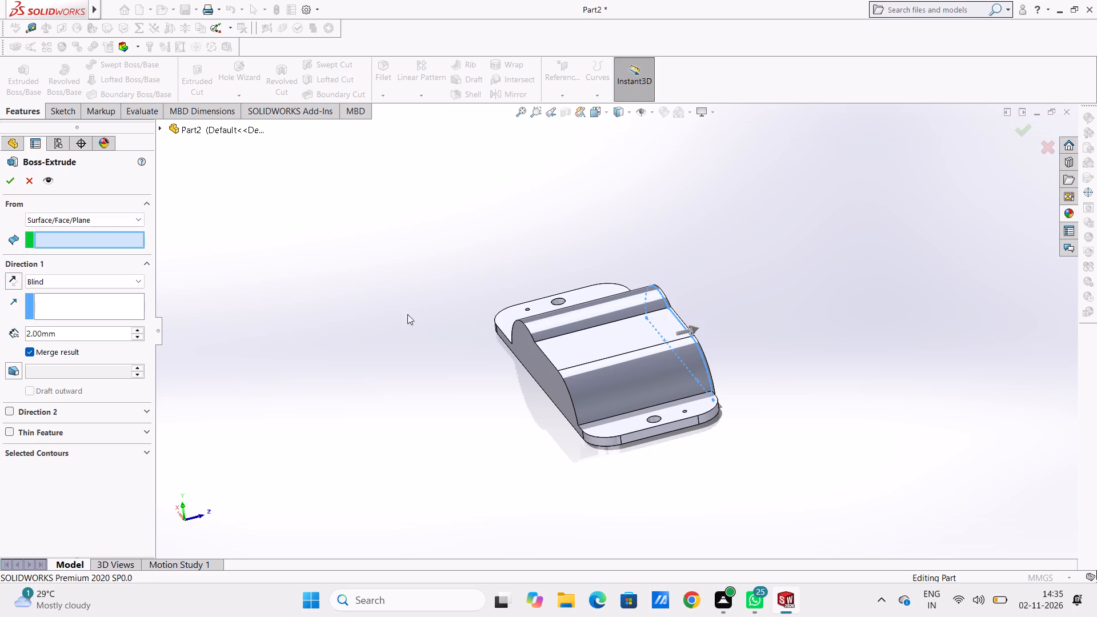
click(523, 344)
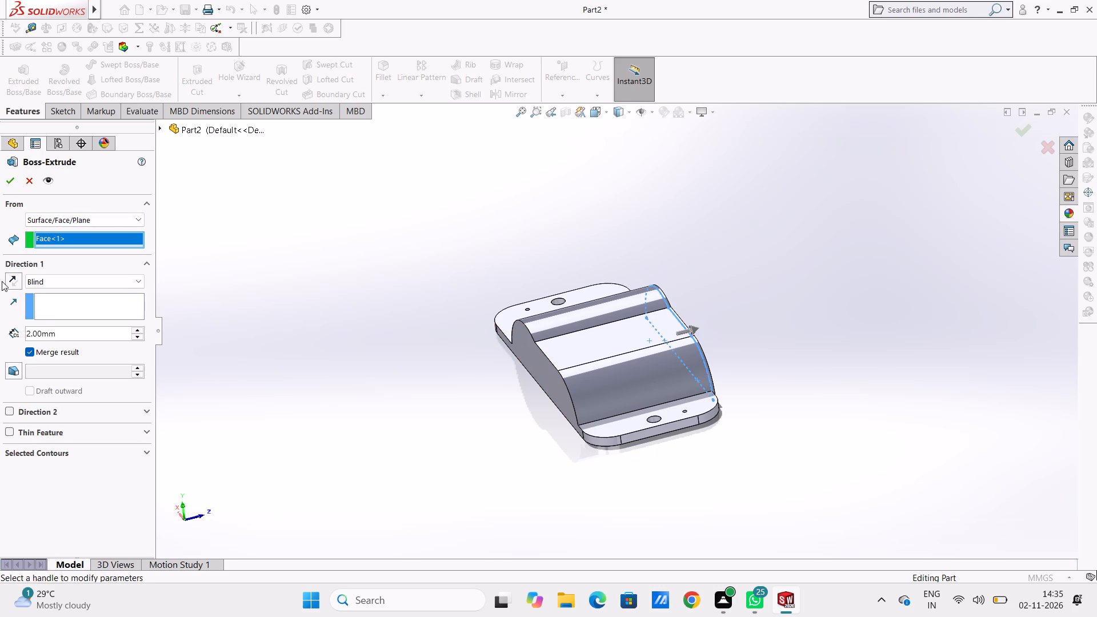
click(14, 279)
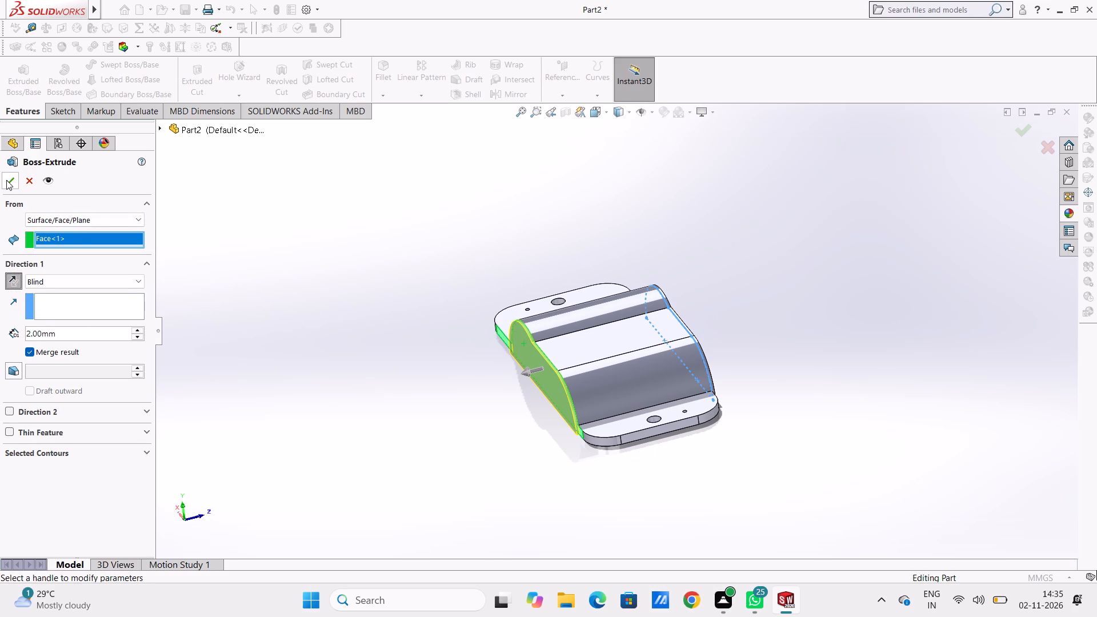
click(6, 180)
click(340, 289)
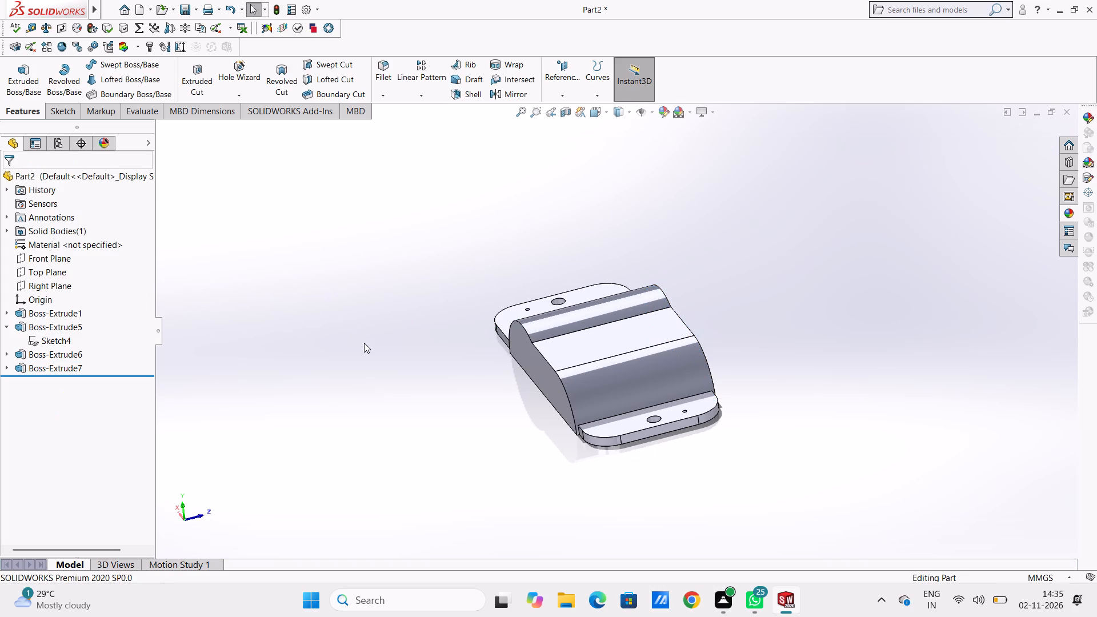
Examine the hump and base plate from both ends, the front and above.
middle_drag(366, 344, 365, 303)
middle_drag(497, 407, 447, 420)
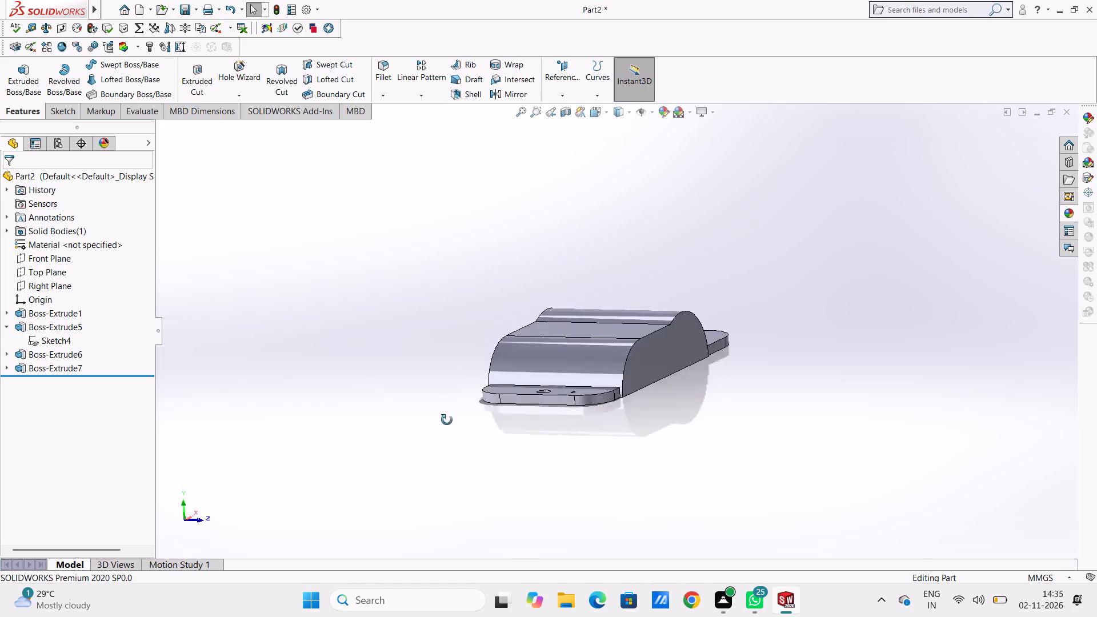
middle_drag(447, 420, 441, 394)
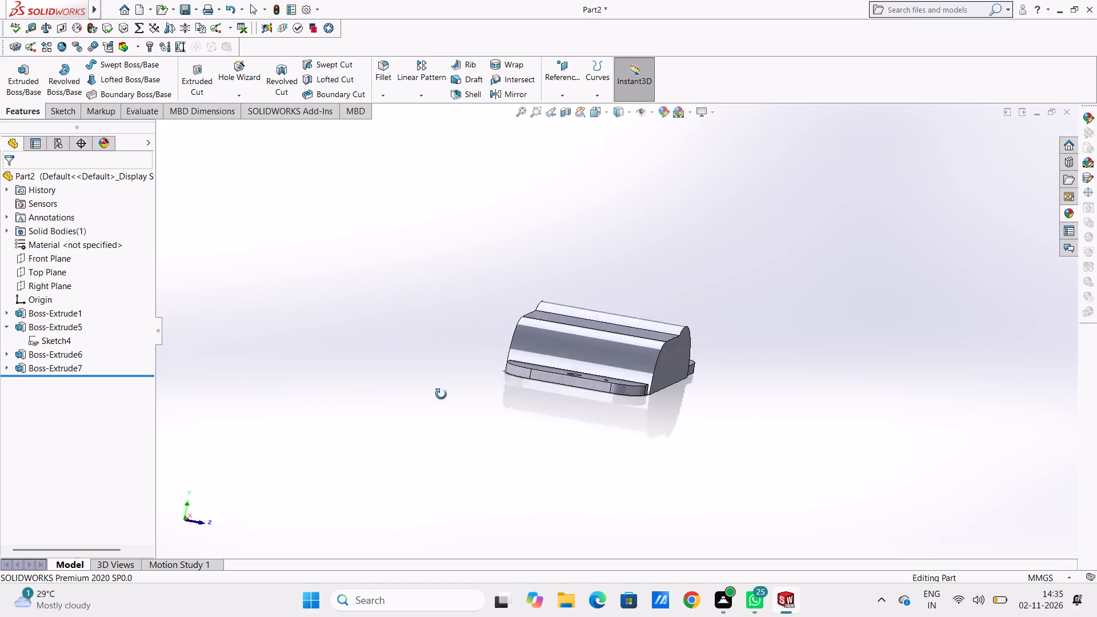
middle_drag(441, 394, 358, 432)
middle_drag(482, 438, 471, 462)
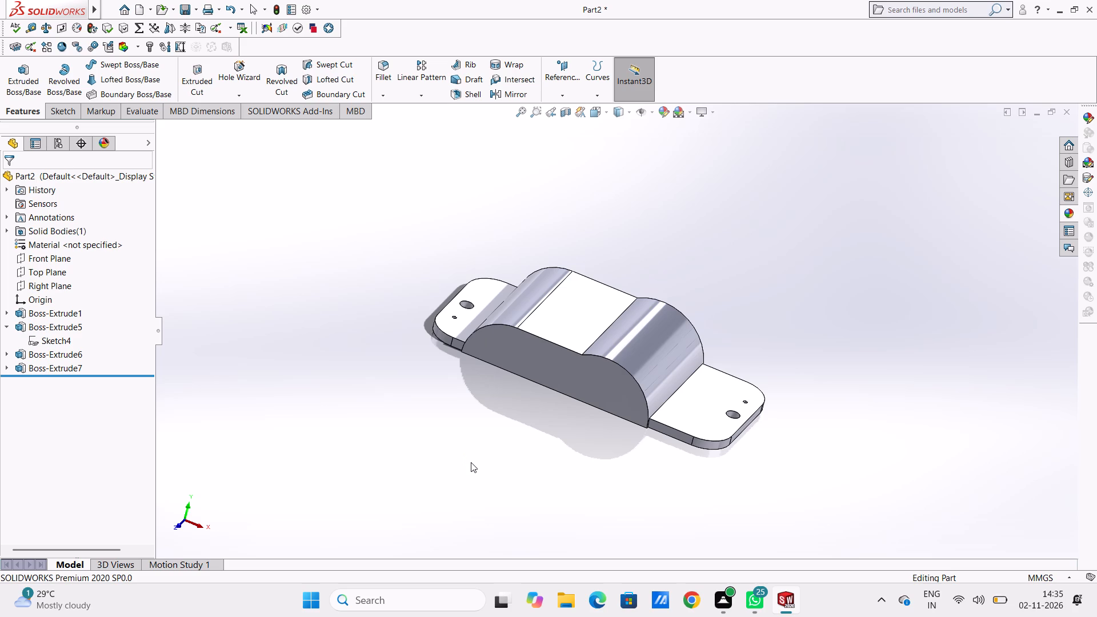
scroll(559, 396, up, 2)
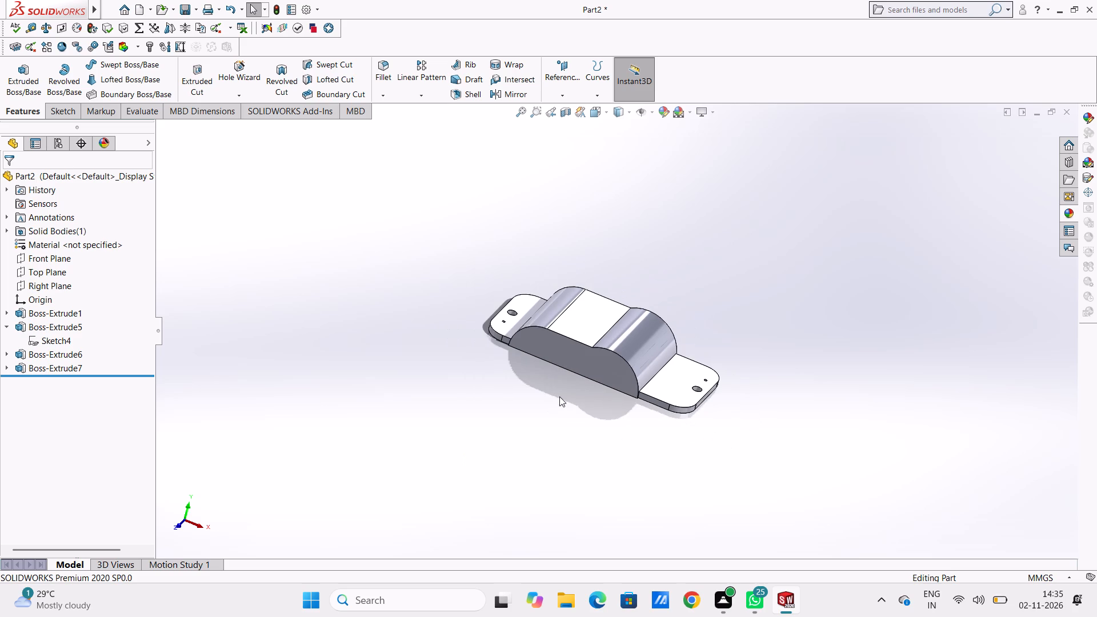
middle_drag(546, 384, 564, 535)
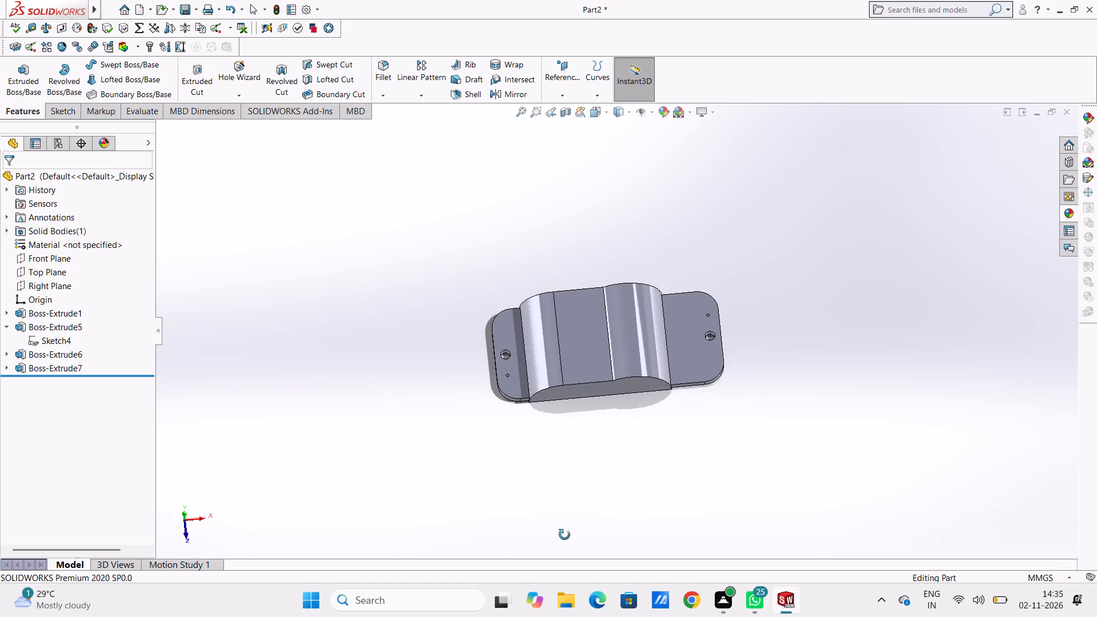
middle_drag(564, 535, 560, 337)
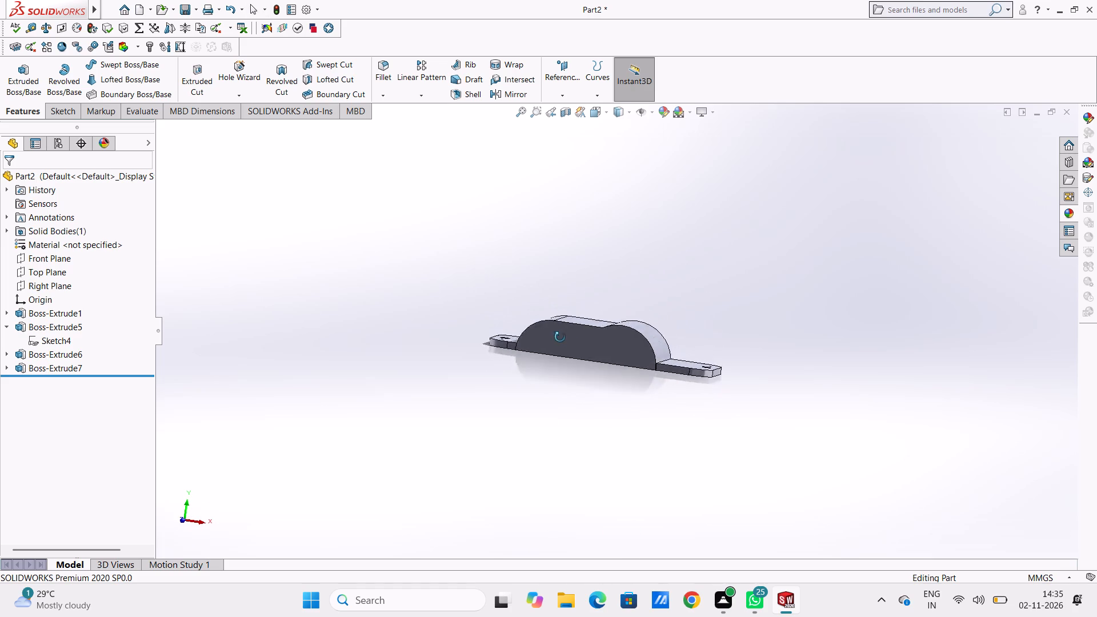
middle_drag(560, 337, 574, 333)
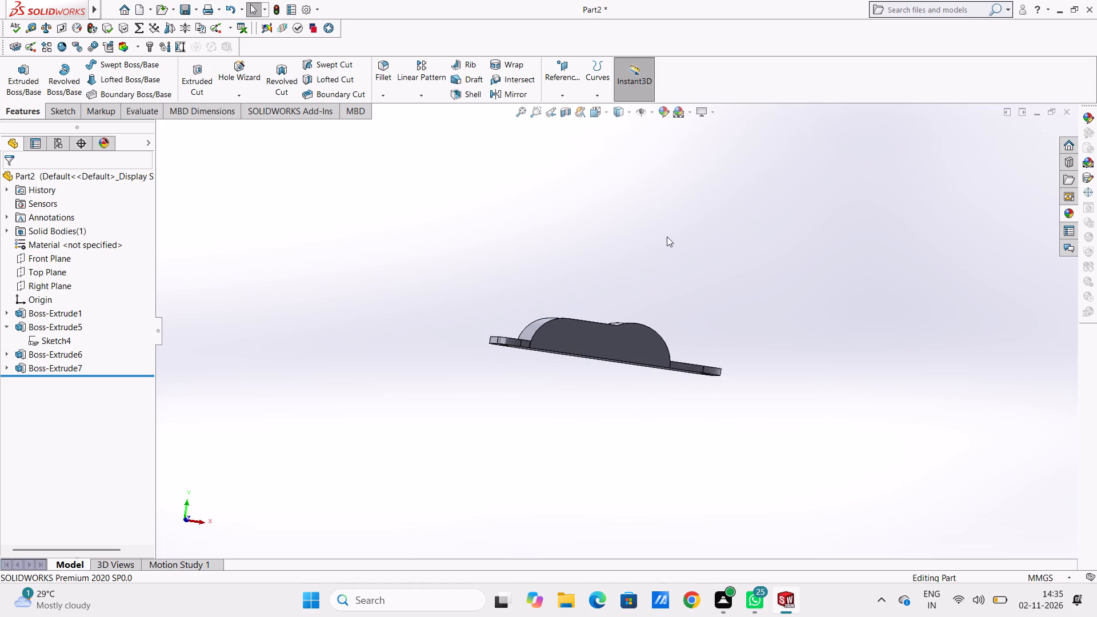
scroll(658, 301, down, 2)
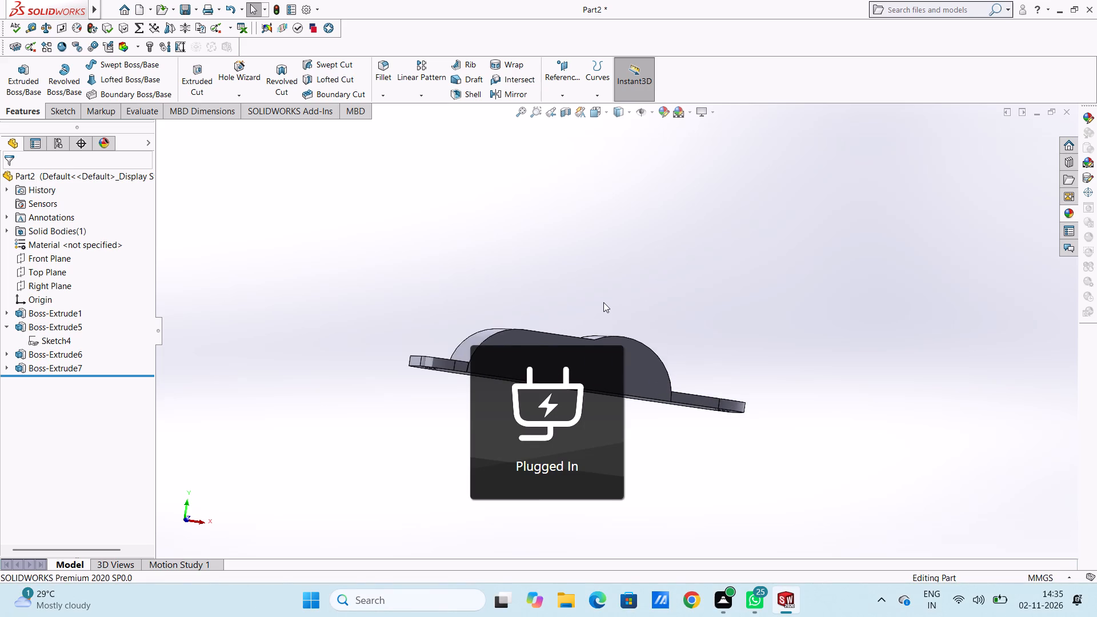
scroll(603, 302, up, 1)
middle_drag(603, 302, 549, 374)
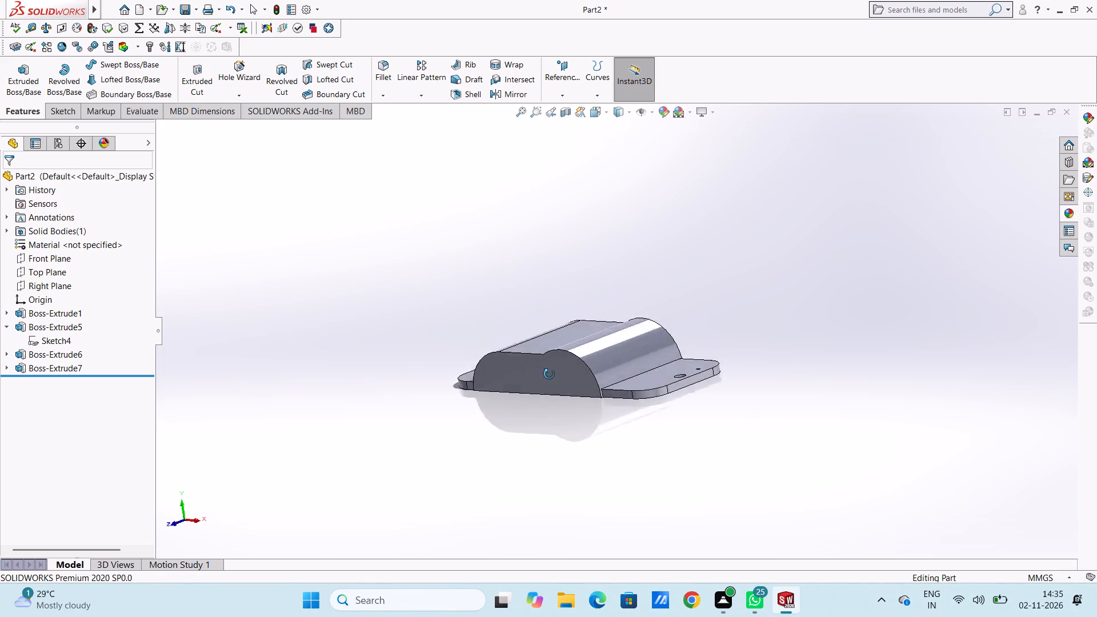
middle_drag(549, 374, 594, 498)
middle_drag(549, 450, 549, 531)
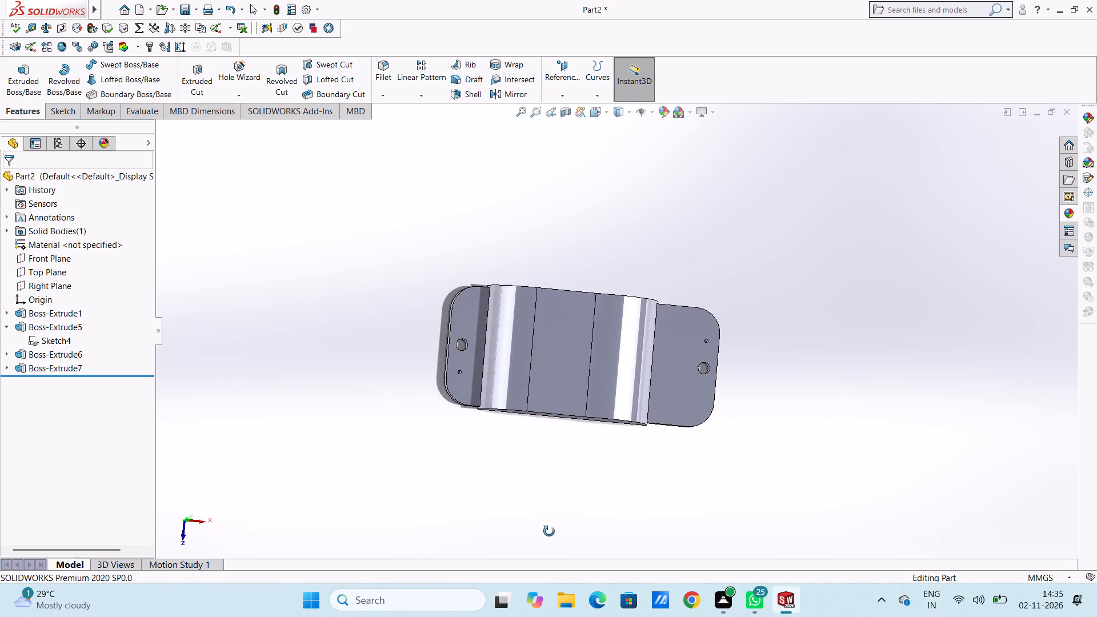
middle_drag(549, 531, 549, 363)
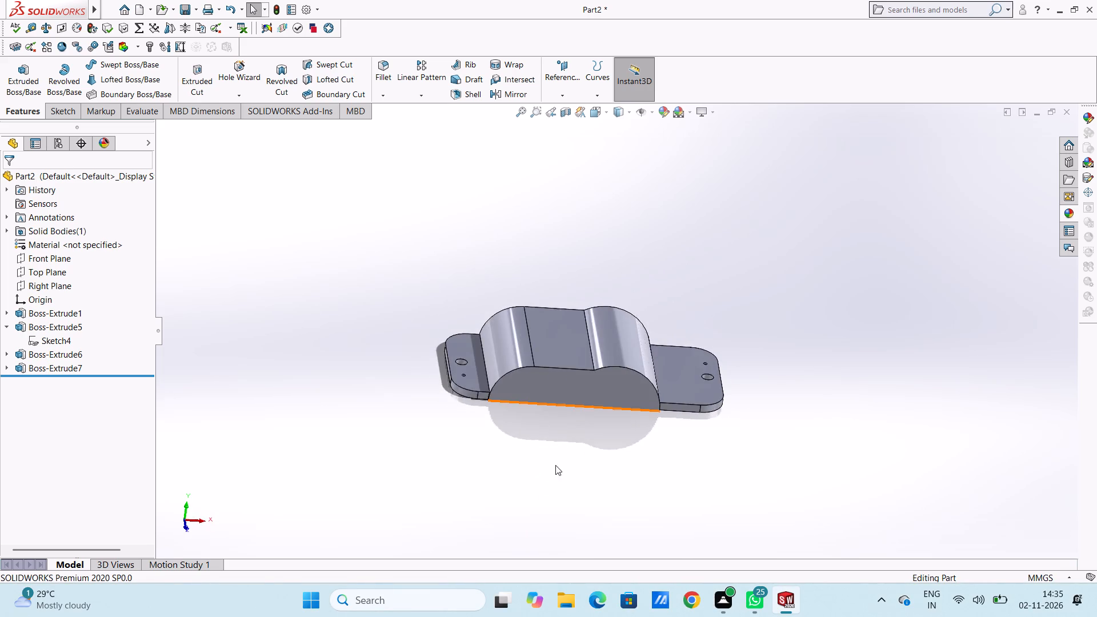
middle_drag(555, 465, 535, 387)
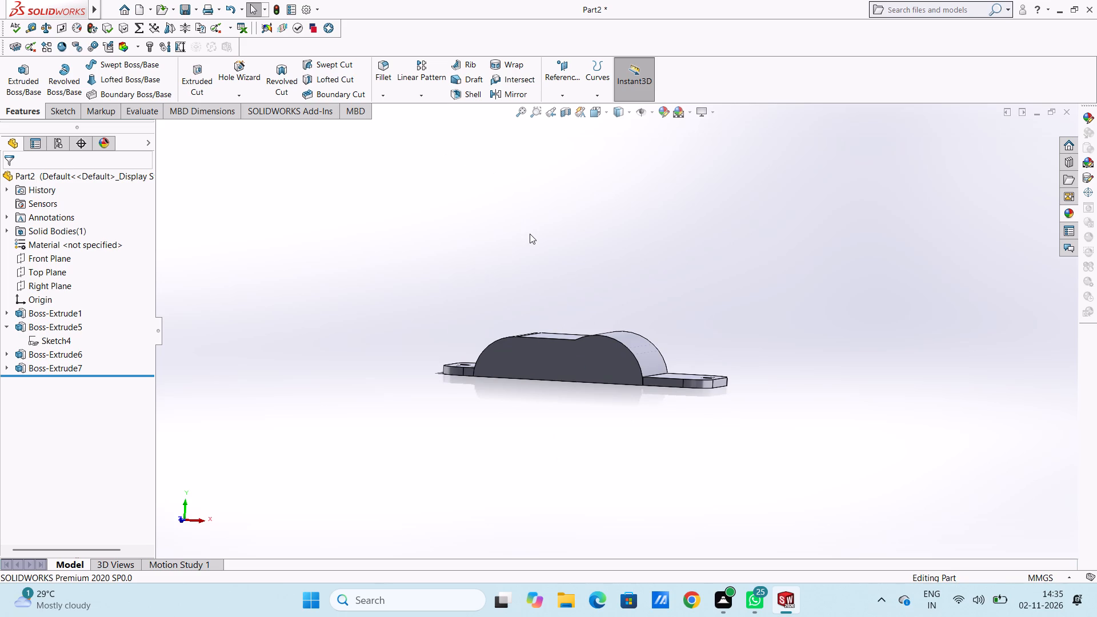
middle_drag(541, 243, 579, 334)
middle_drag(518, 328, 446, 306)
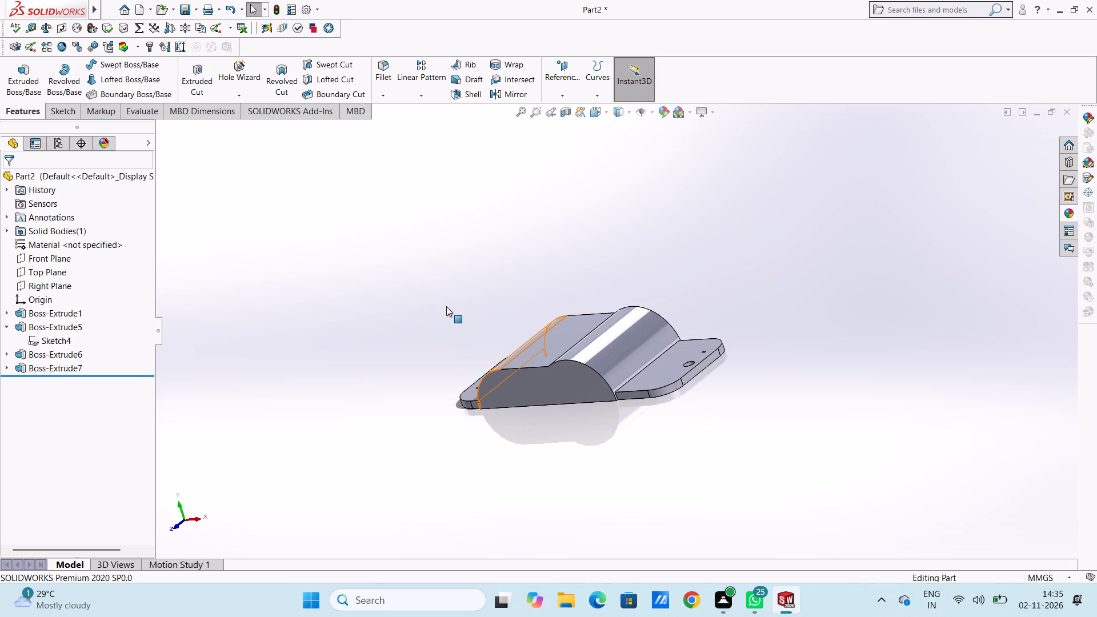
Start a new sketch on the Front Plane in the front view.
key(ctrl+1)
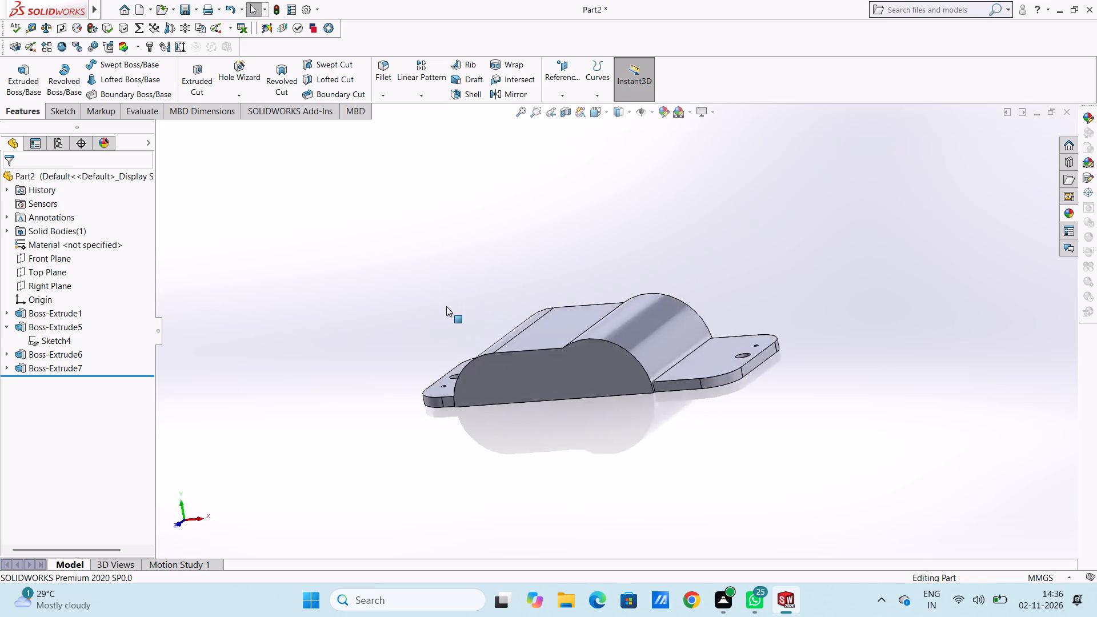
scroll(430, 289, down, 1)
scroll(429, 289, up, 3)
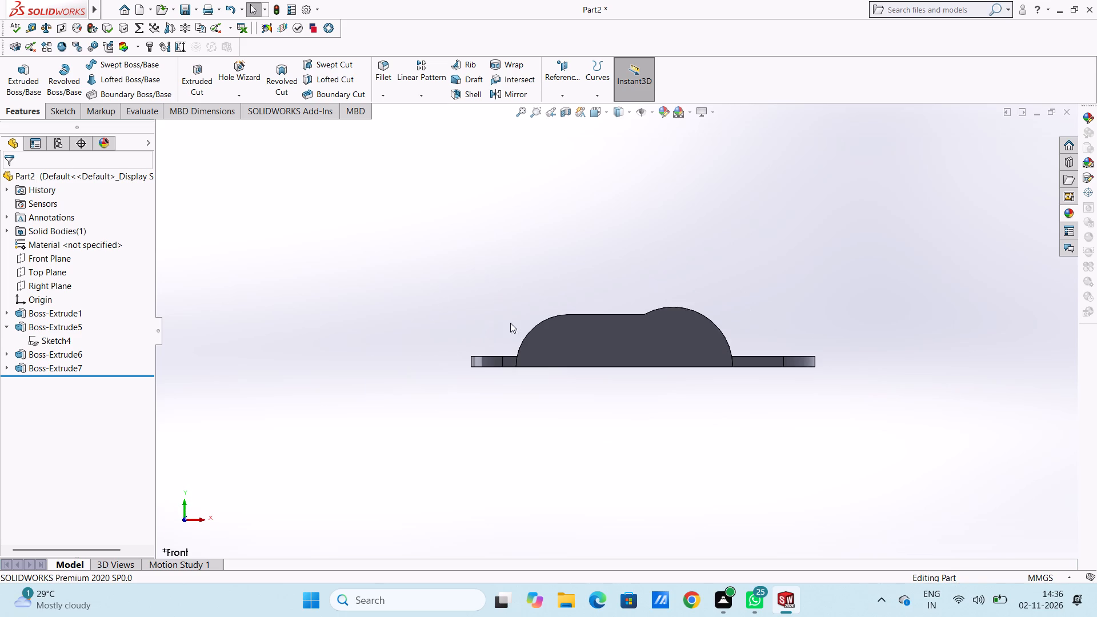
scroll(750, 334, down, 2)
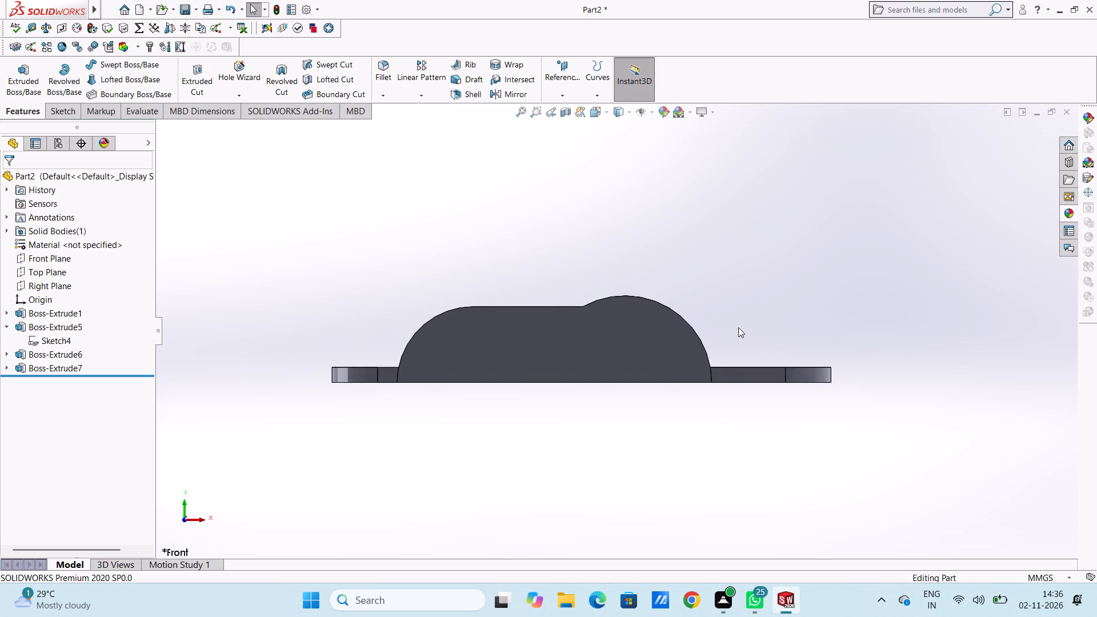
click(51, 259)
click(62, 246)
click(410, 213)
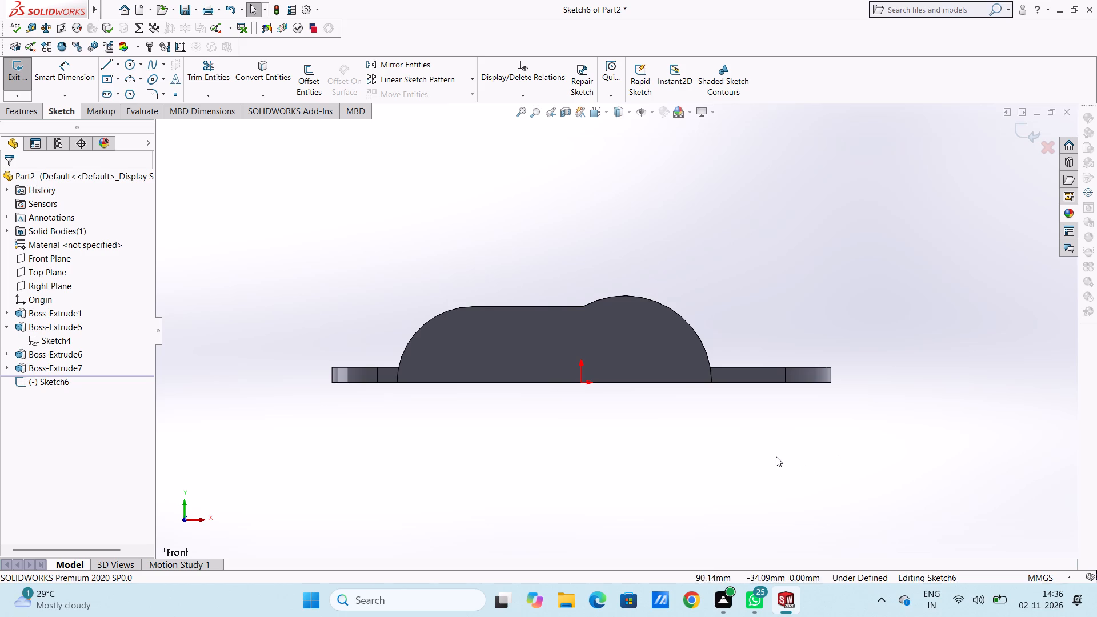
click(967, 610)
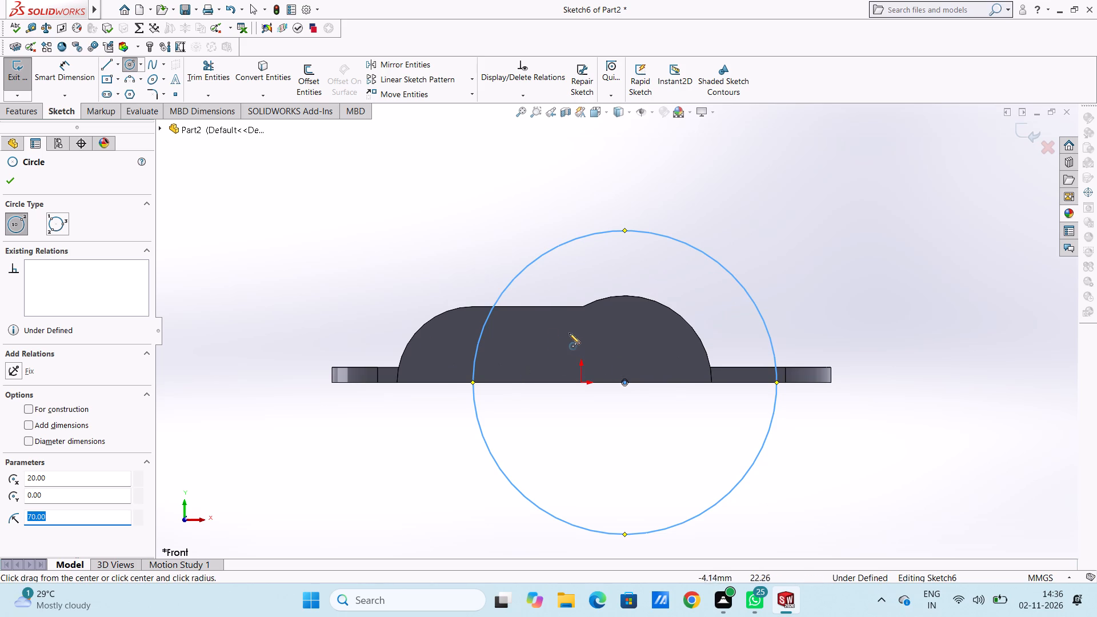
Draw a circle of 62 mm radius centred on the plate's bottom line at about X -37 mm.
click(501, 382)
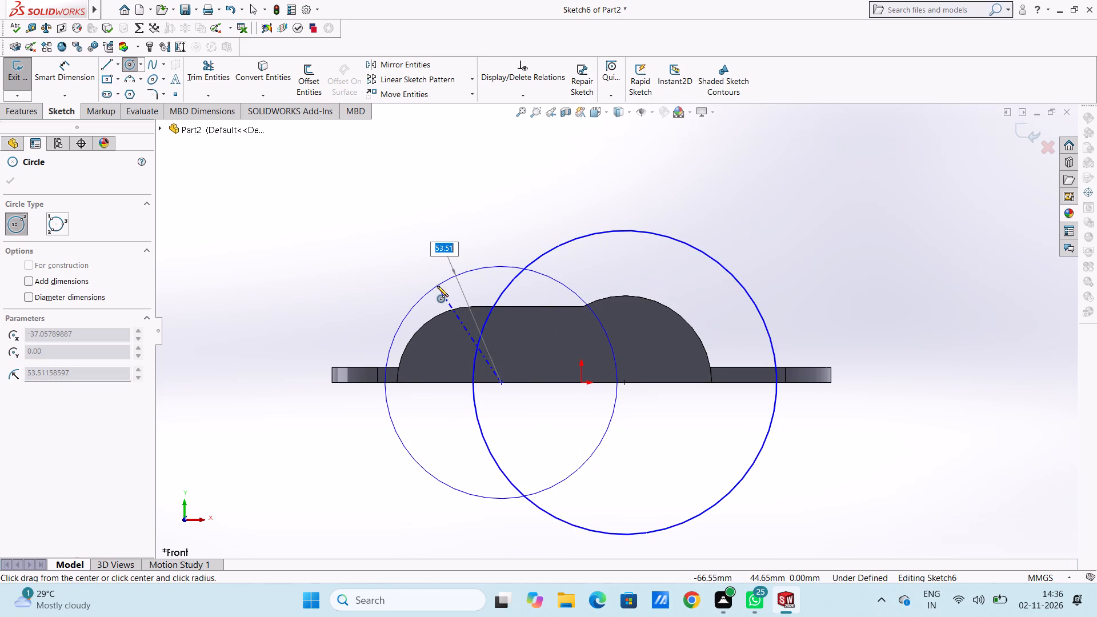
text(62)
key(Return)
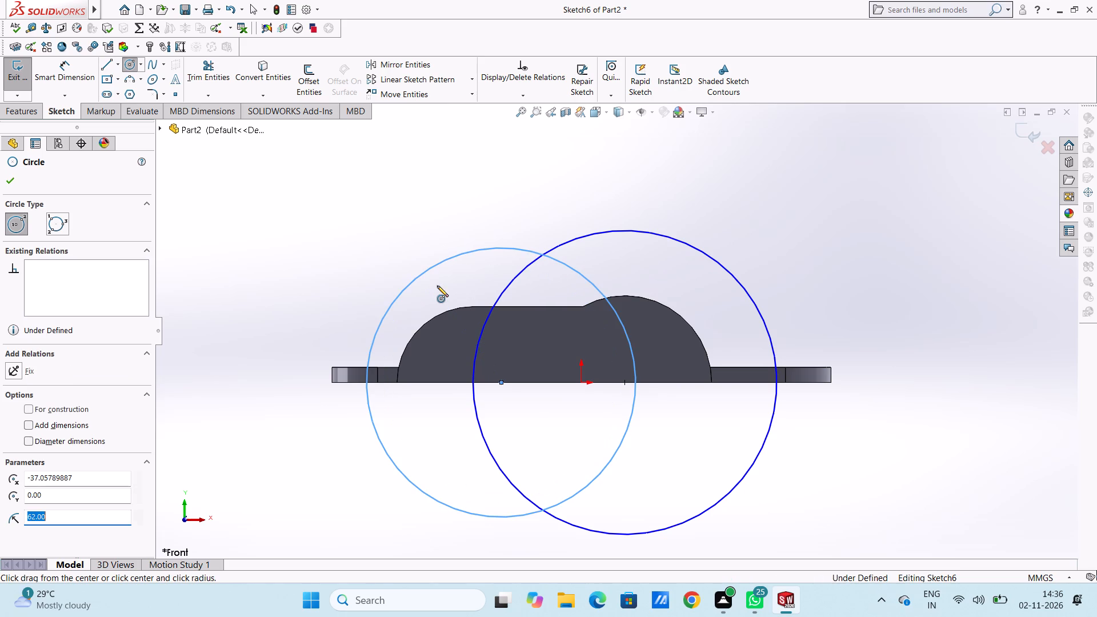
click(15, 181)
click(245, 221)
Dimension the diameters of the larger and smaller circles, keeping their sizes as drawn.
click(58, 61)
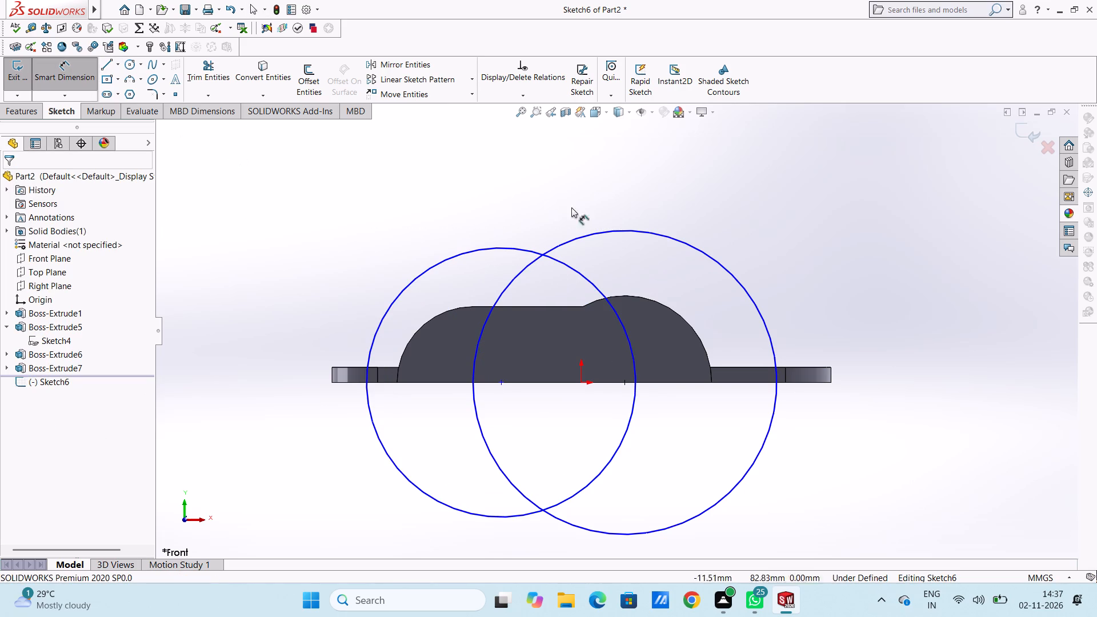
click(686, 242)
click(927, 175)
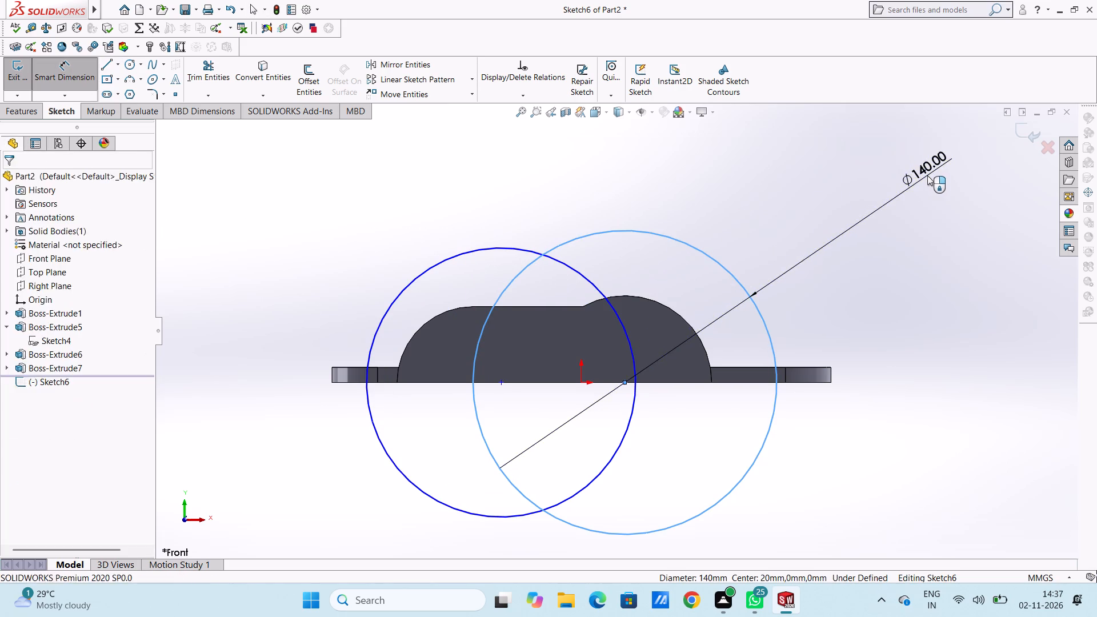
click(880, 151)
click(807, 167)
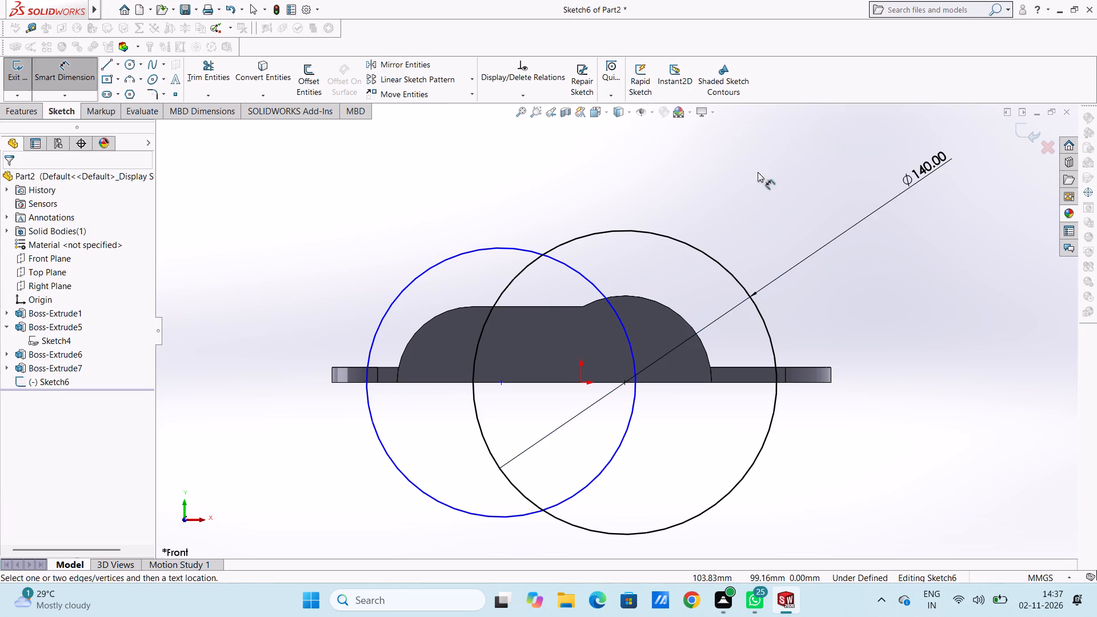
scroll(721, 189, up, 4)
click(519, 299)
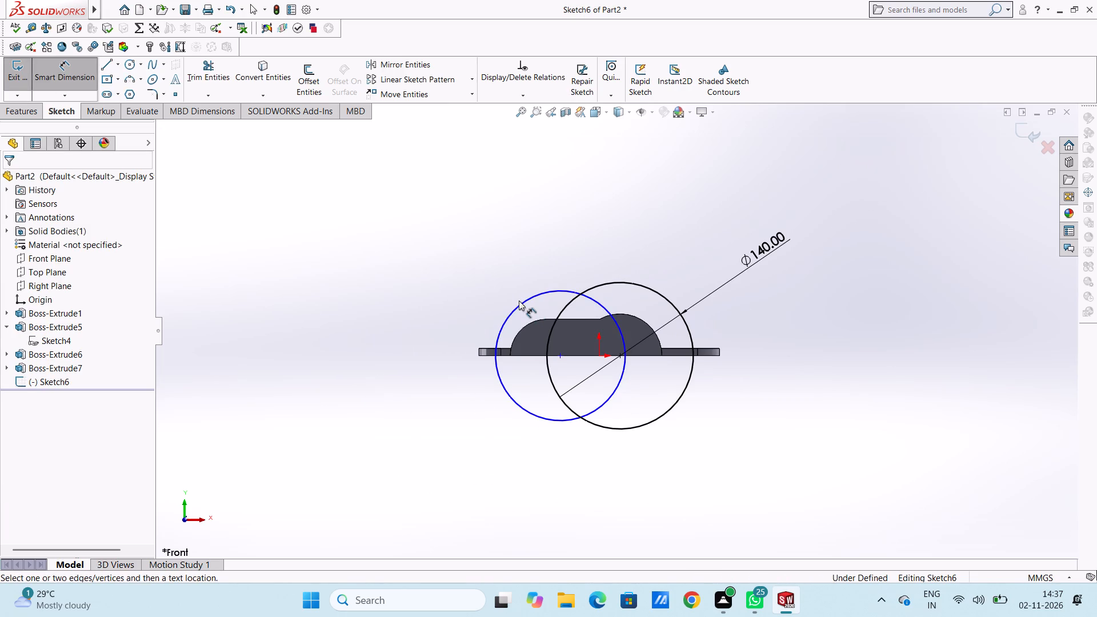
click(521, 302)
click(361, 232)
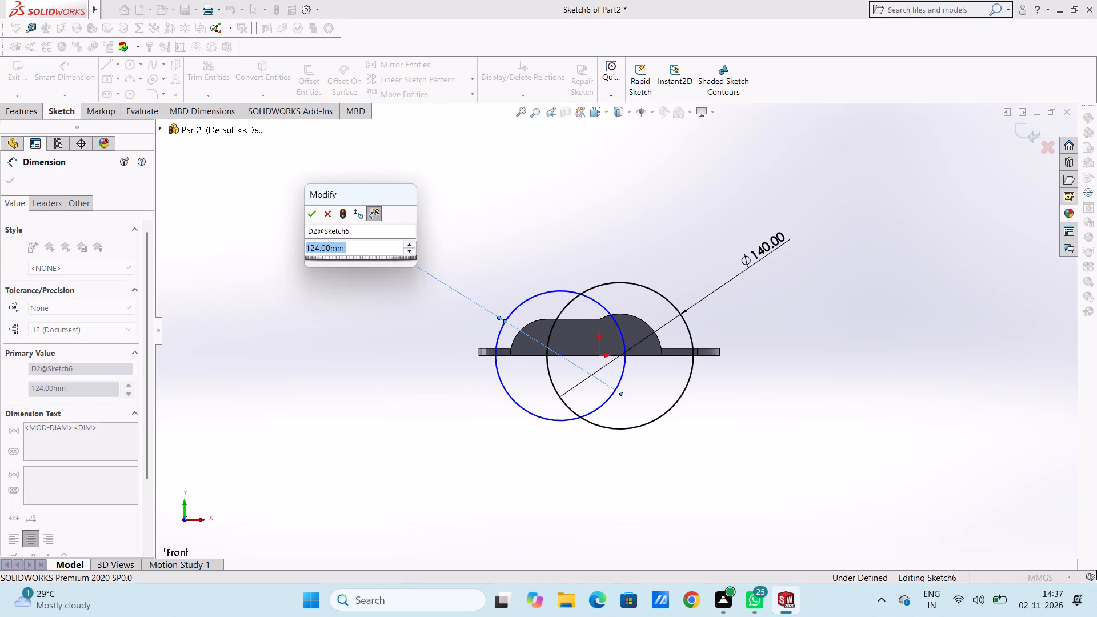
click(305, 210)
click(297, 230)
Dimension the horizontal distance between the two circle centres and set it to 70-22, giving 48 mm.
scroll(590, 387, down, 2)
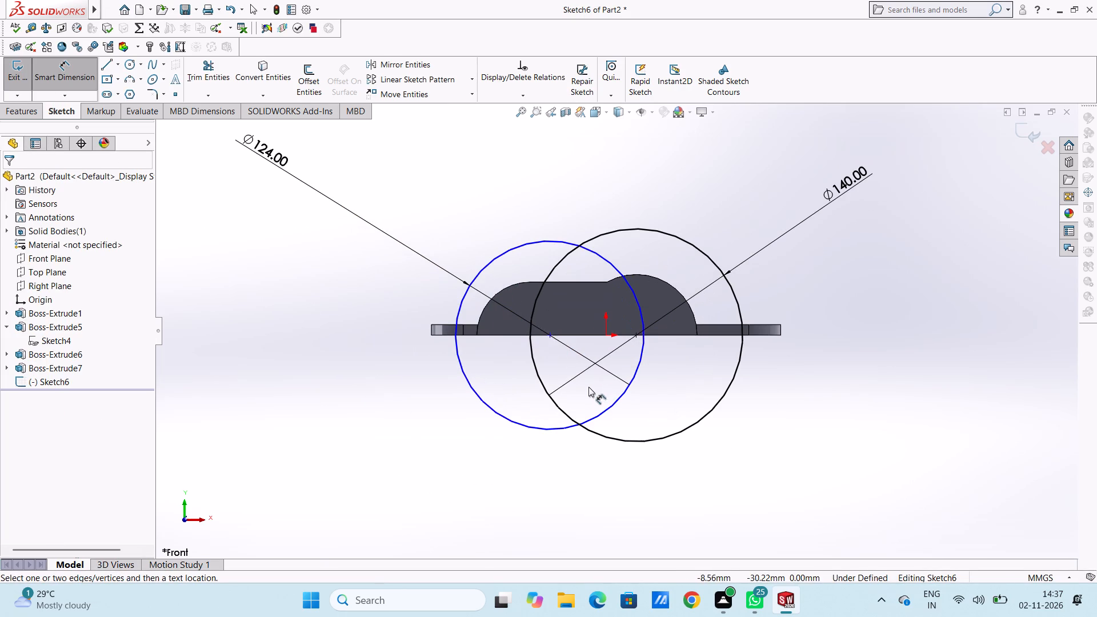
click(550, 337)
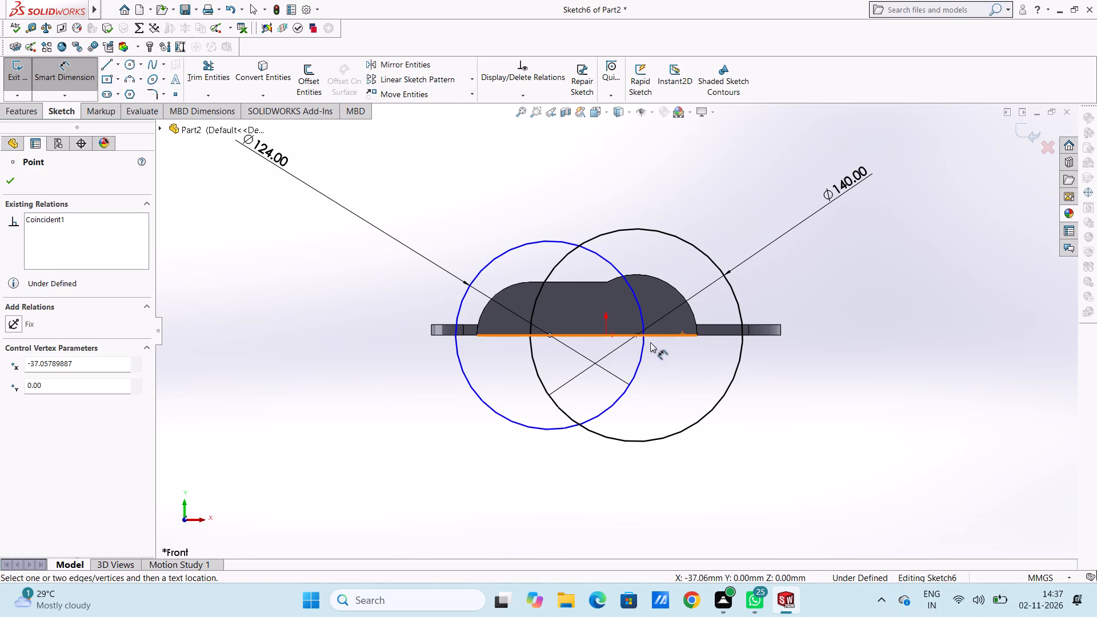
click(635, 336)
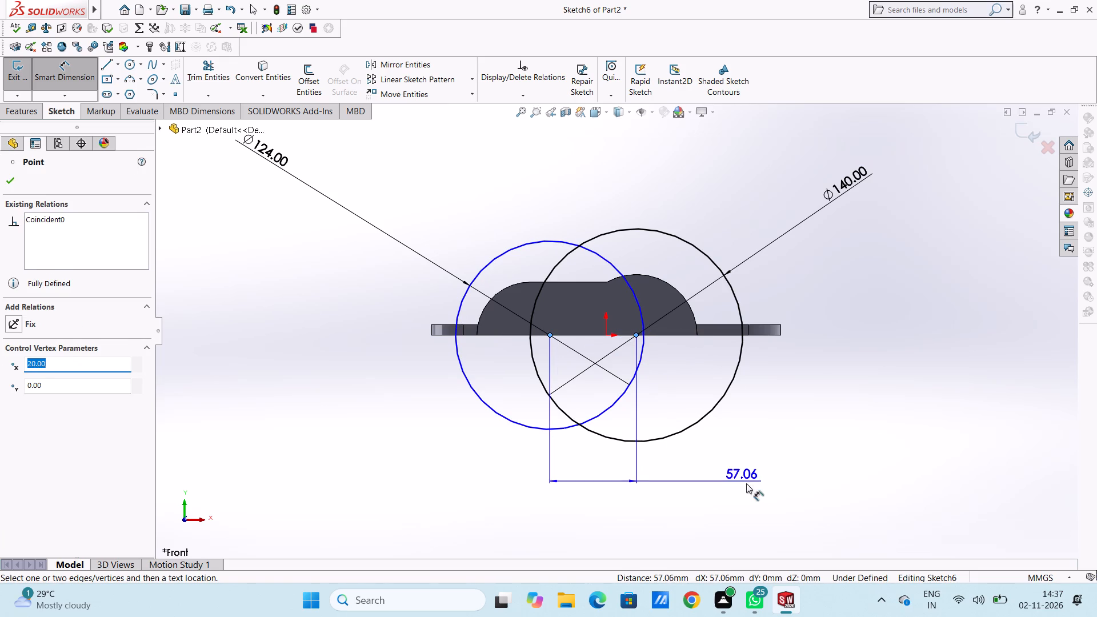
click(787, 517)
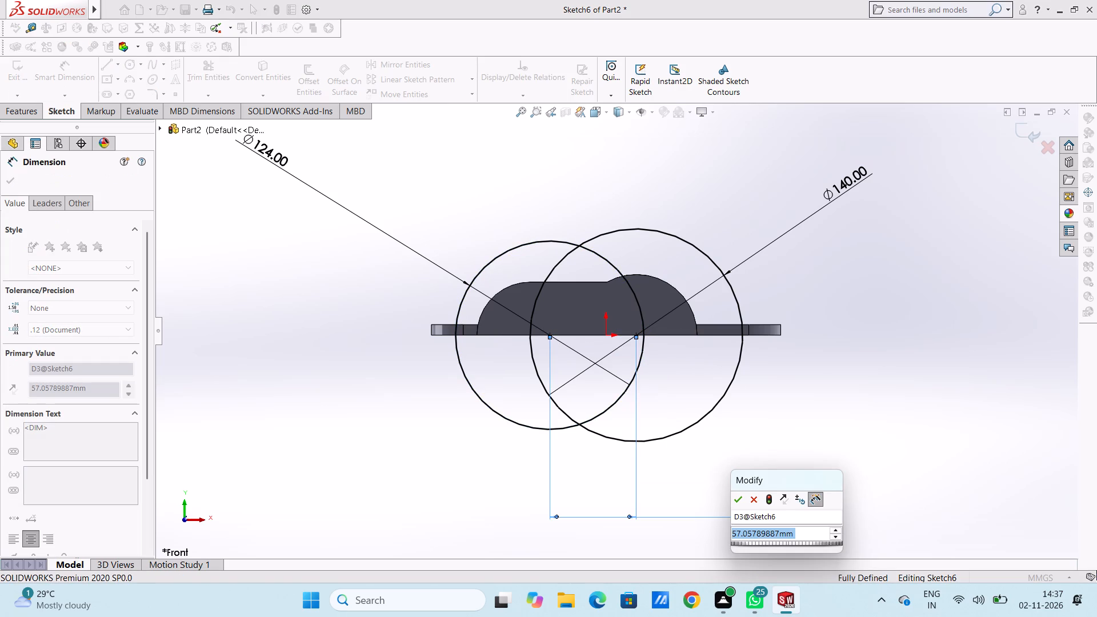
text(70)
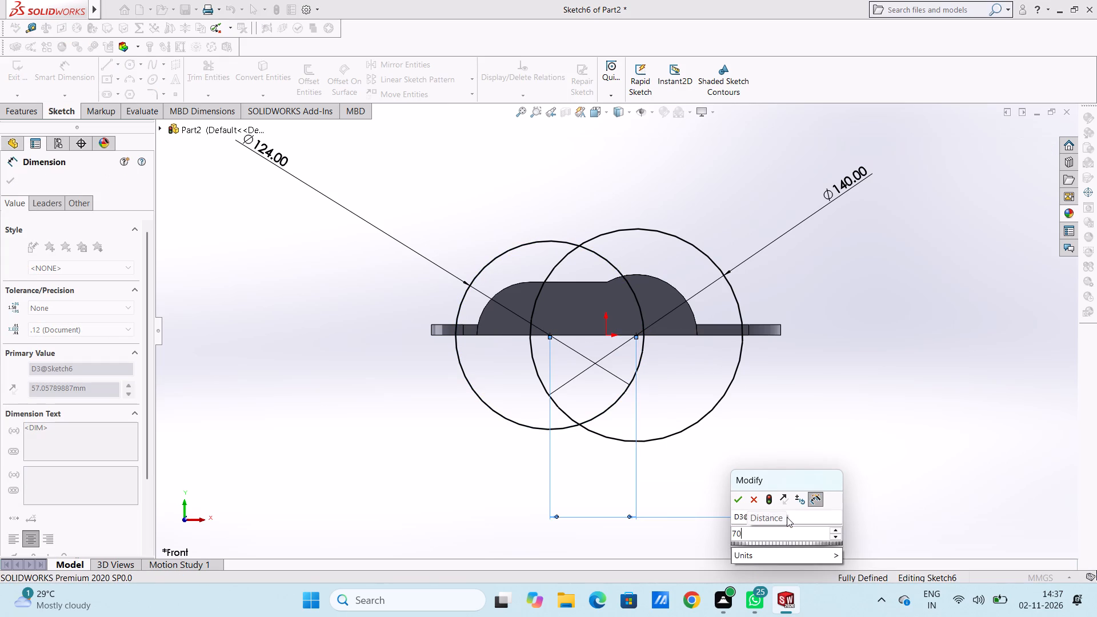
text(-22)
key(Return)
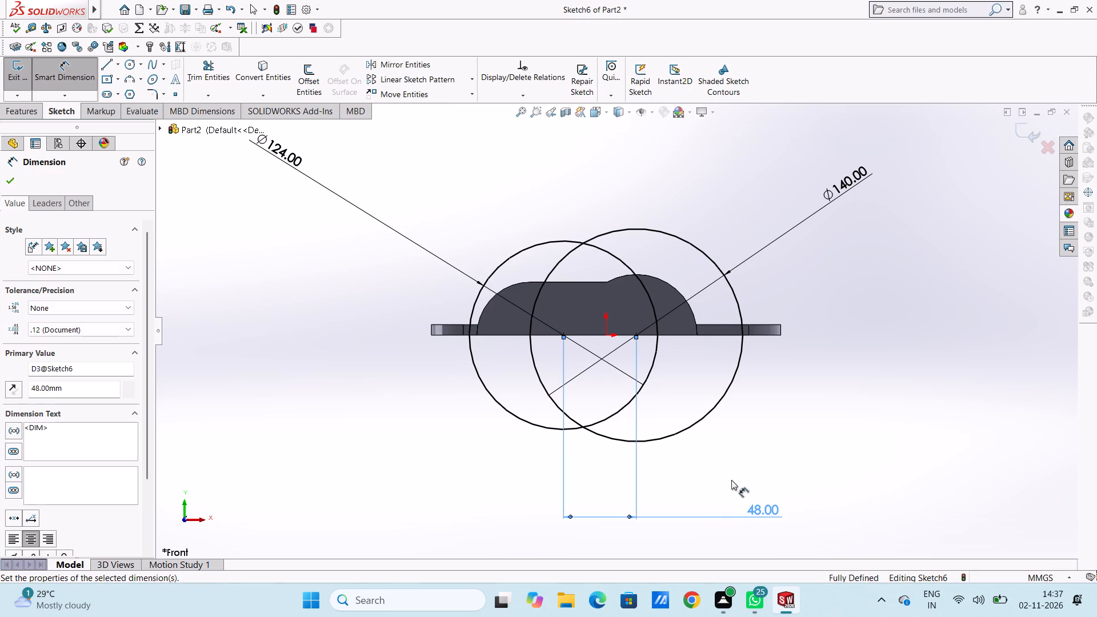
click(523, 208)
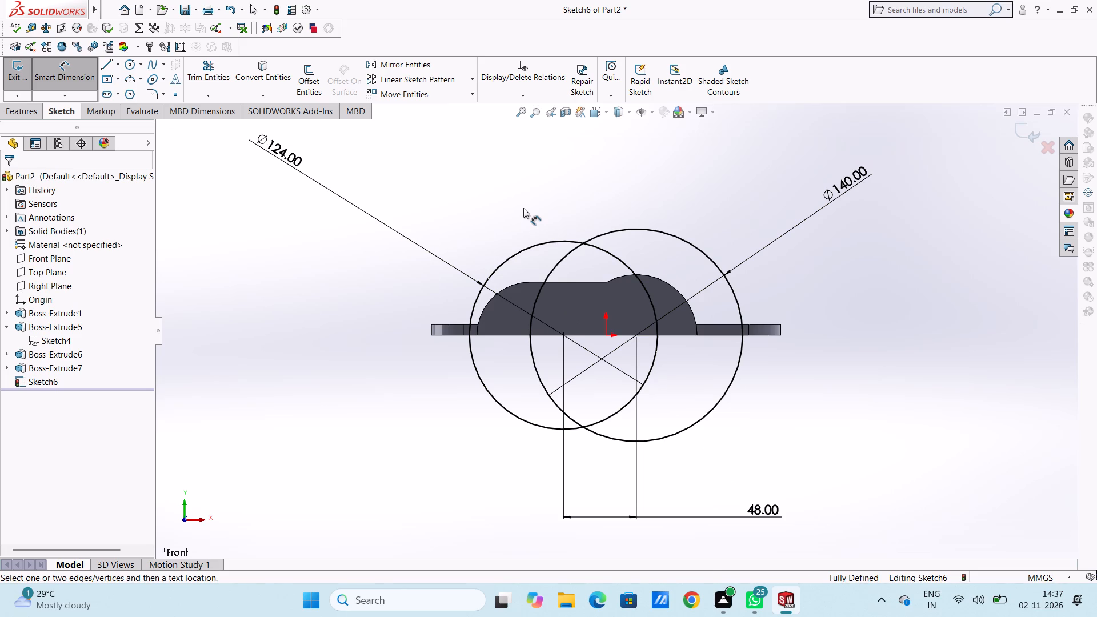
Draw a horizontal line along the plate's bottom from the smaller circle's outer quadrant to the larger circle's outer quadrant.
click(59, 73)
click(110, 61)
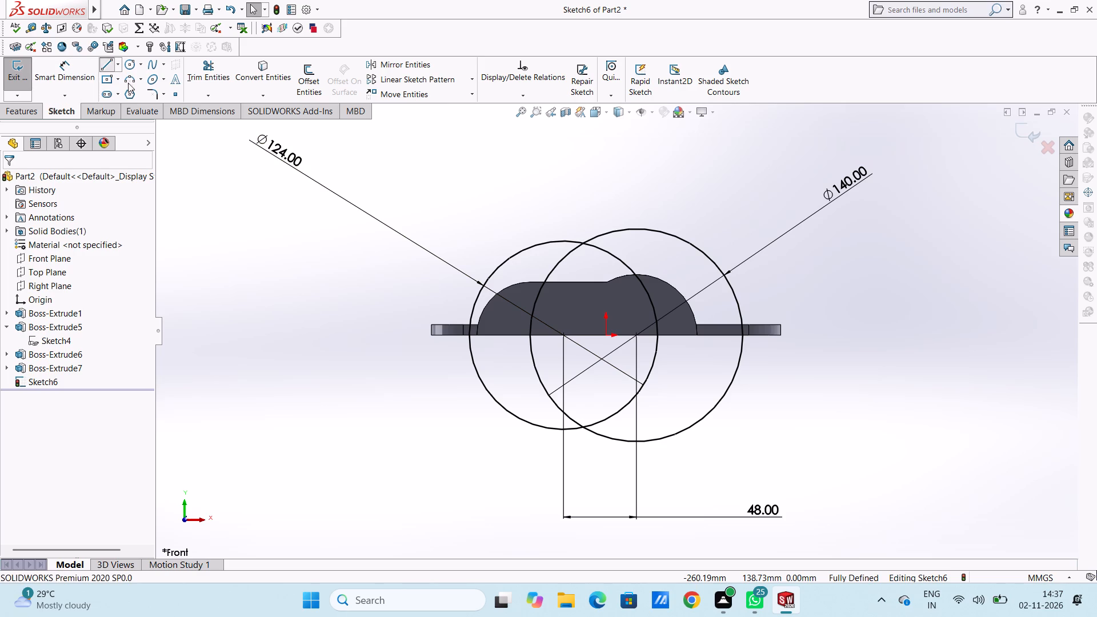
click(469, 335)
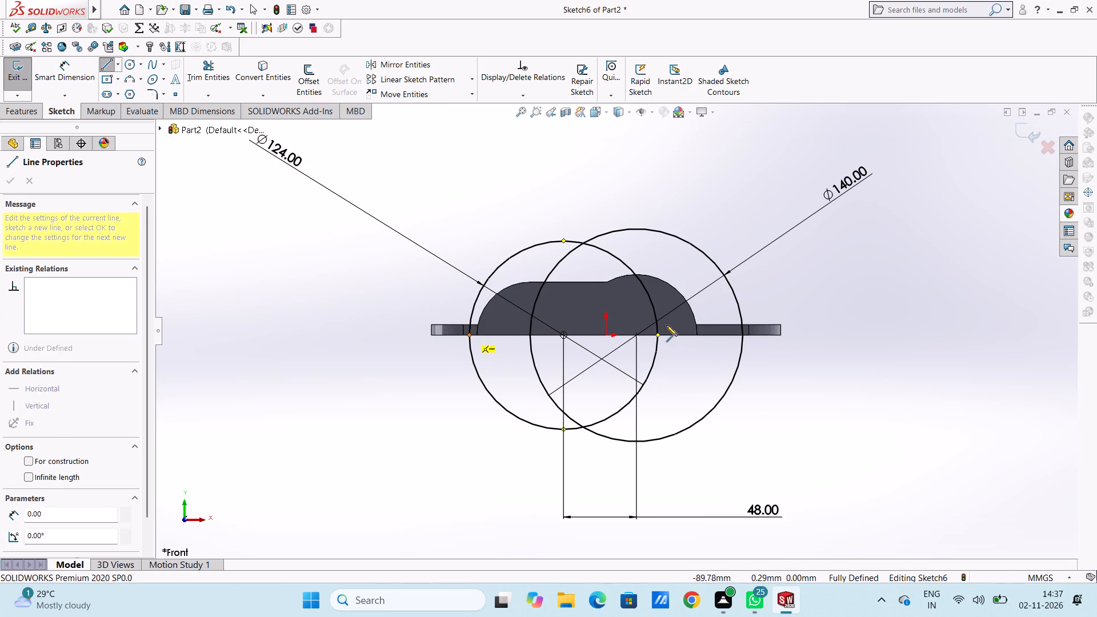
click(742, 335)
right_click(854, 244)
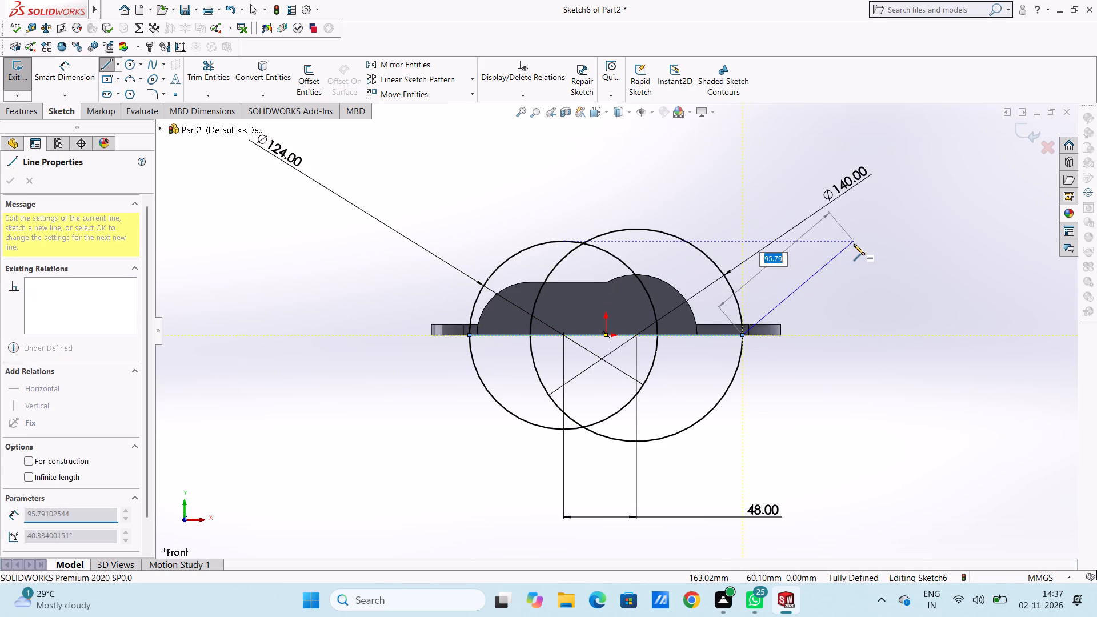
click(863, 252)
click(861, 255)
scroll(621, 258, down, 3)
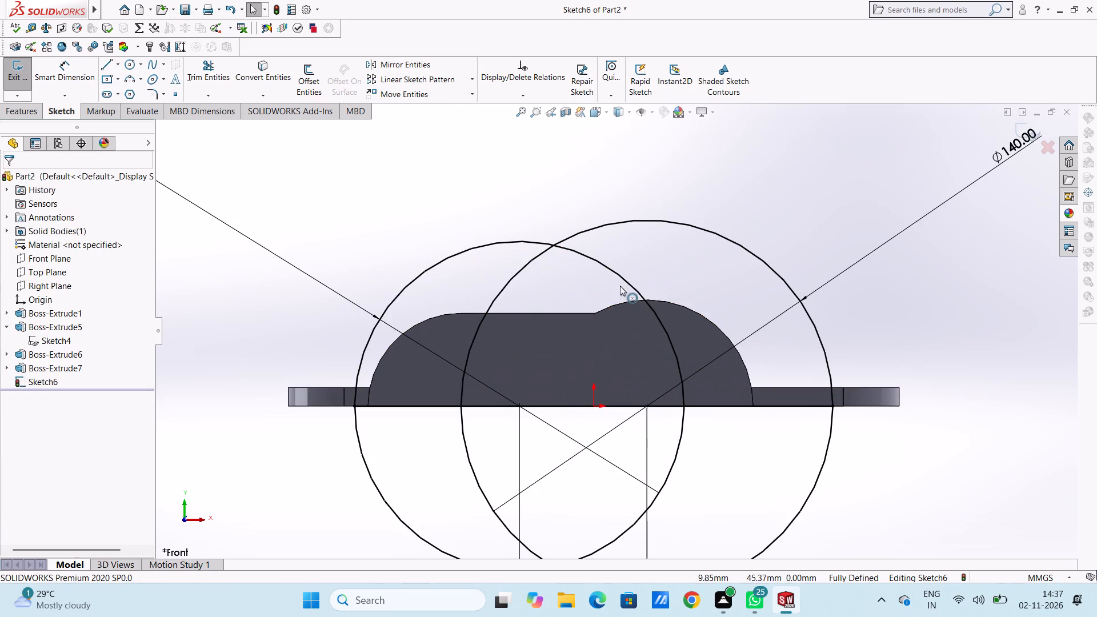
Draw a line about 47 mm long tangent to the tops of both circles.
click(108, 67)
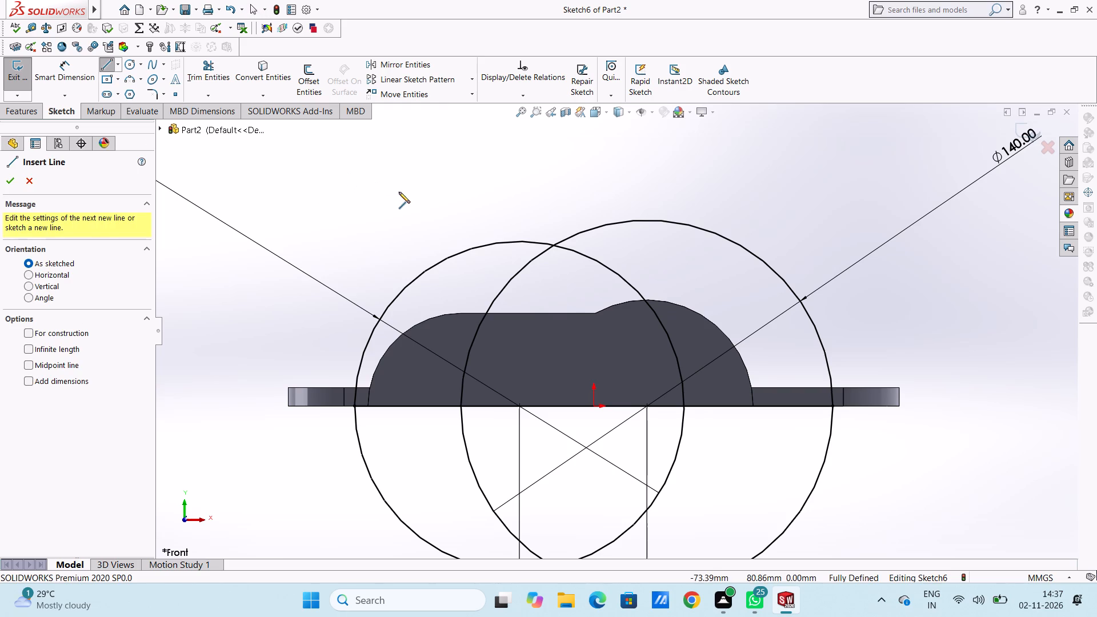
click(485, 246)
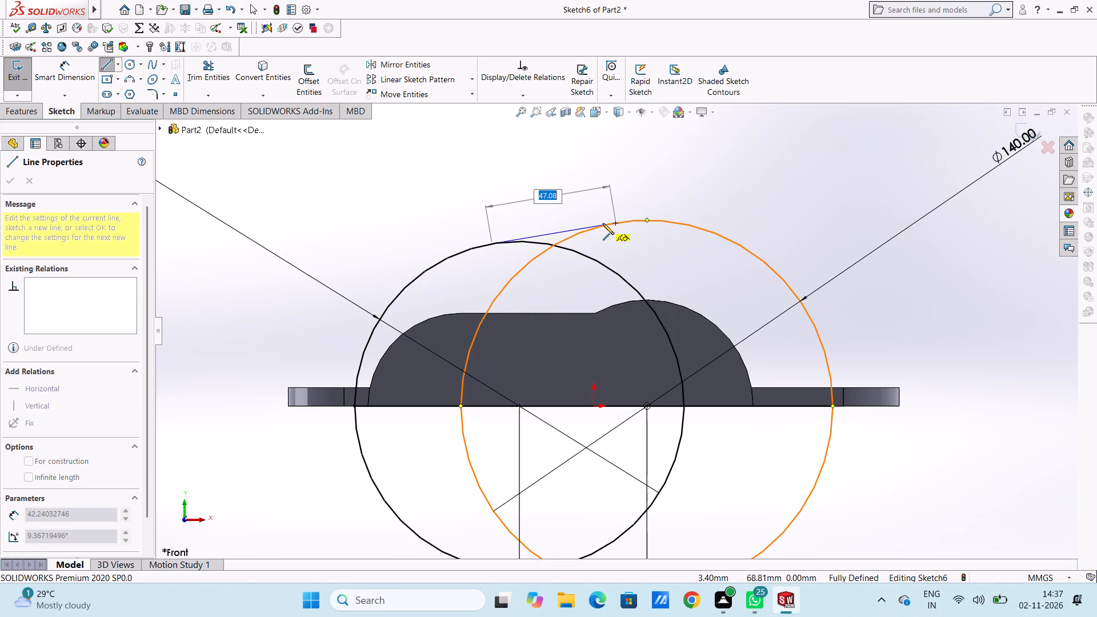
click(603, 224)
right_click(743, 156)
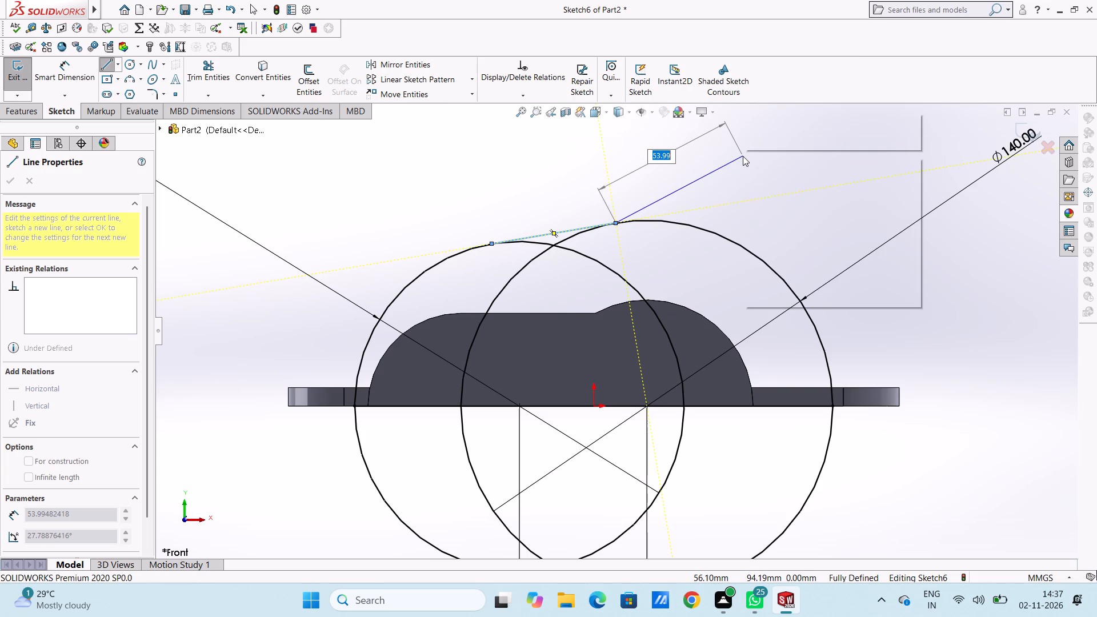
click(752, 168)
click(714, 183)
scroll(678, 244, up, 5)
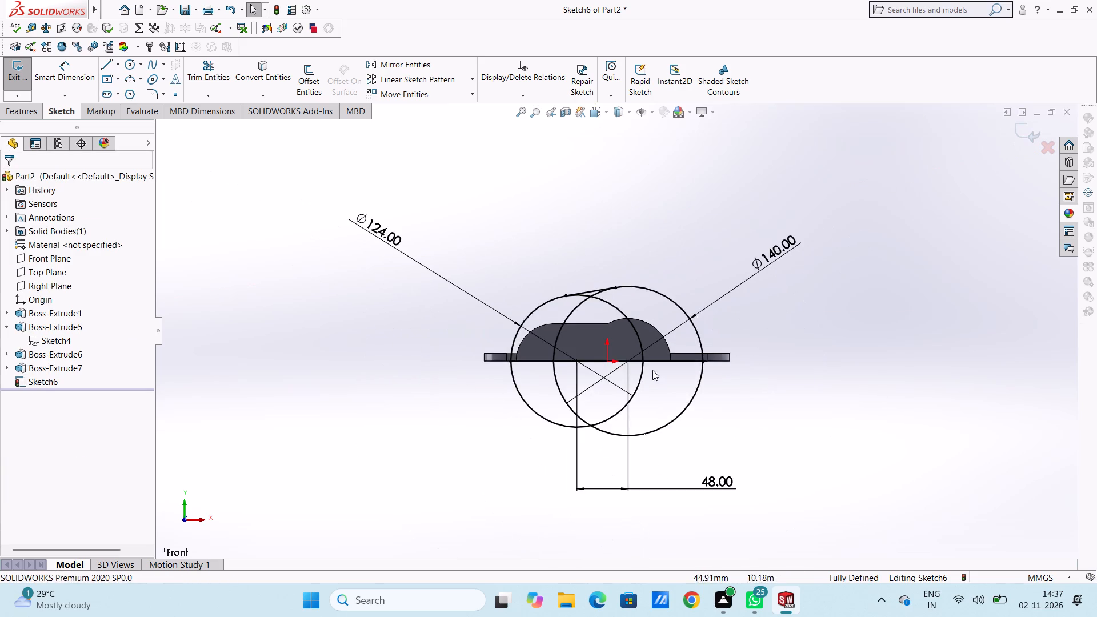
Trim the inner overlapping arcs and all arcs below the baseline, leaving one closed outline above the plate.
scroll(653, 411, down, 3)
click(223, 77)
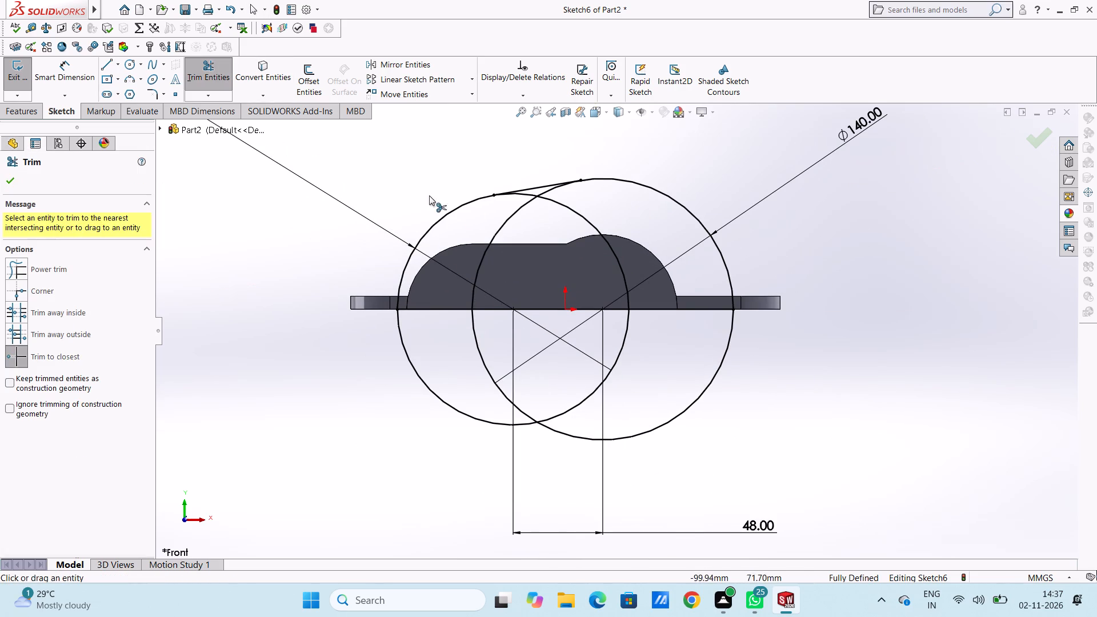
click(510, 218)
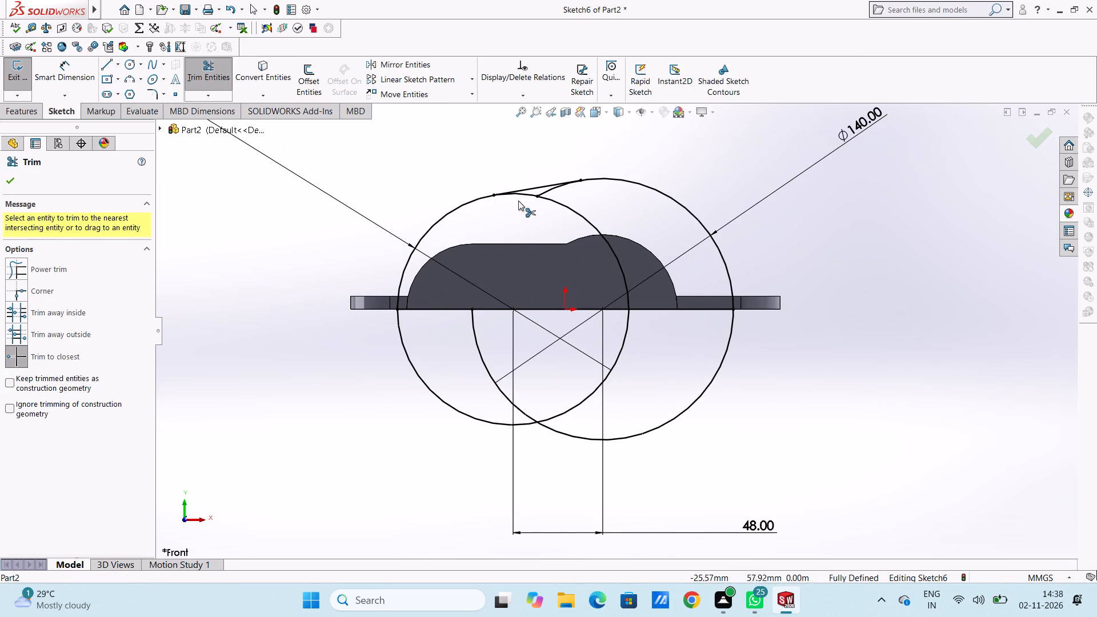
click(526, 195)
click(539, 197)
click(548, 201)
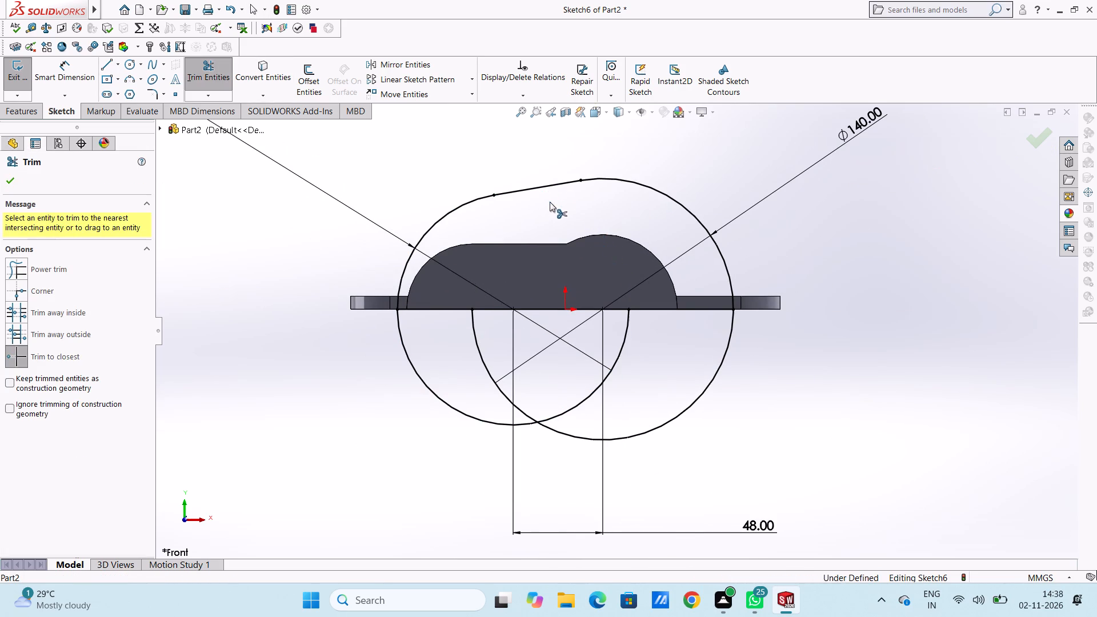
click(438, 400)
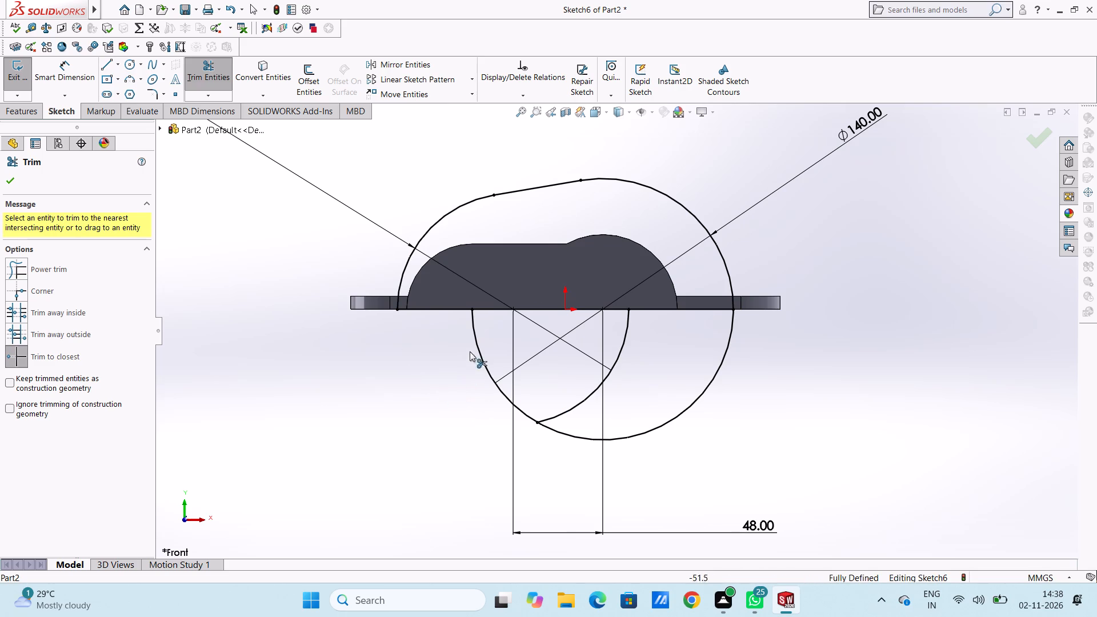
click(474, 334)
click(568, 405)
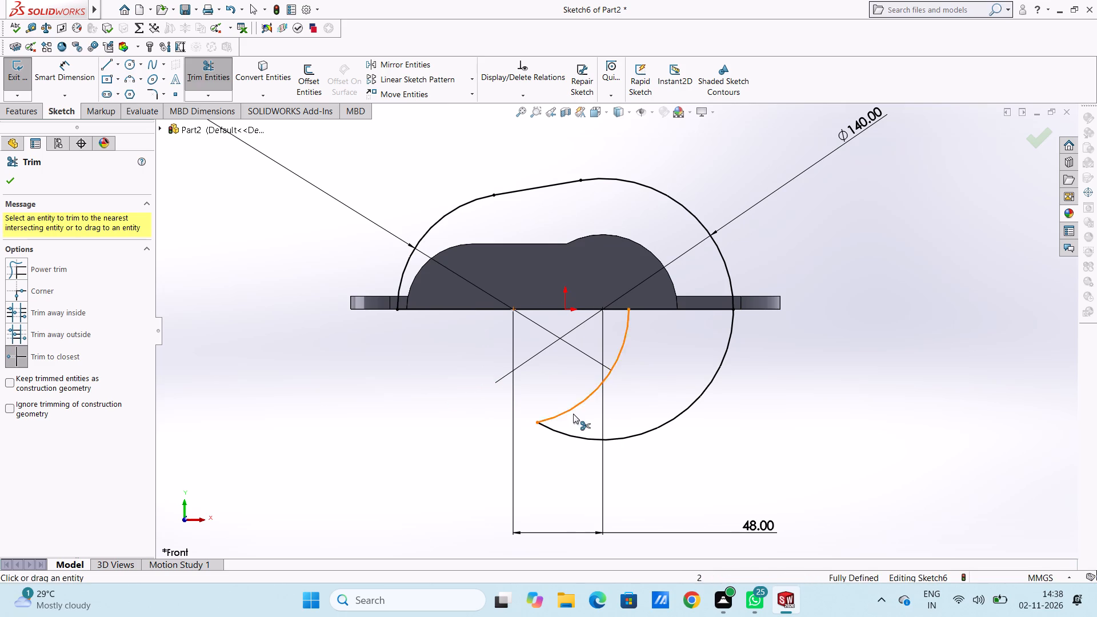
click(573, 414)
click(573, 404)
click(573, 406)
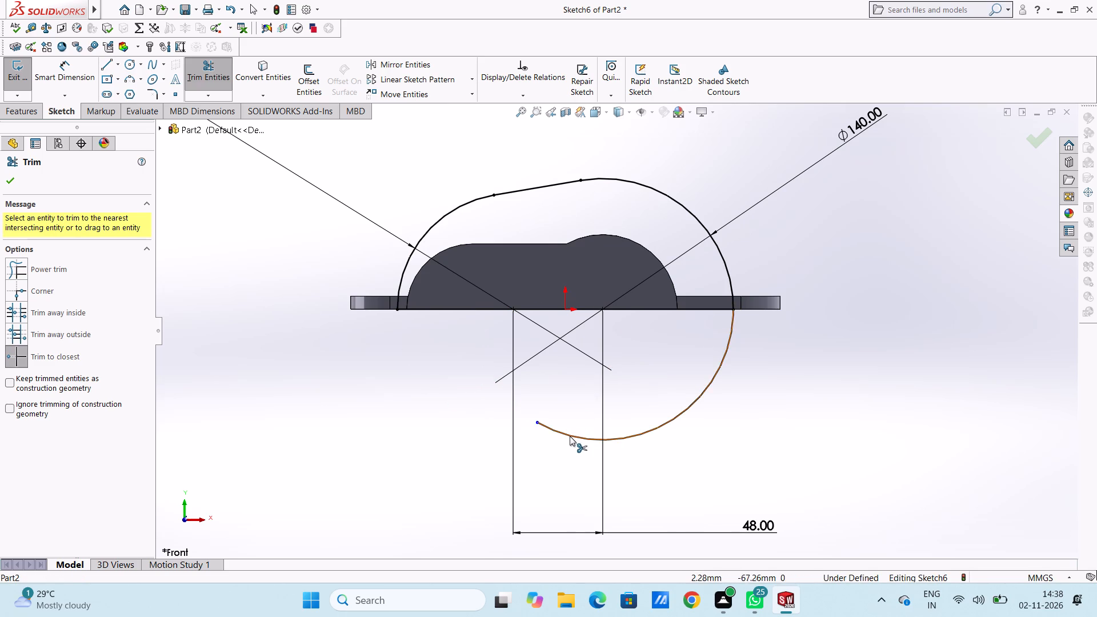
click(570, 436)
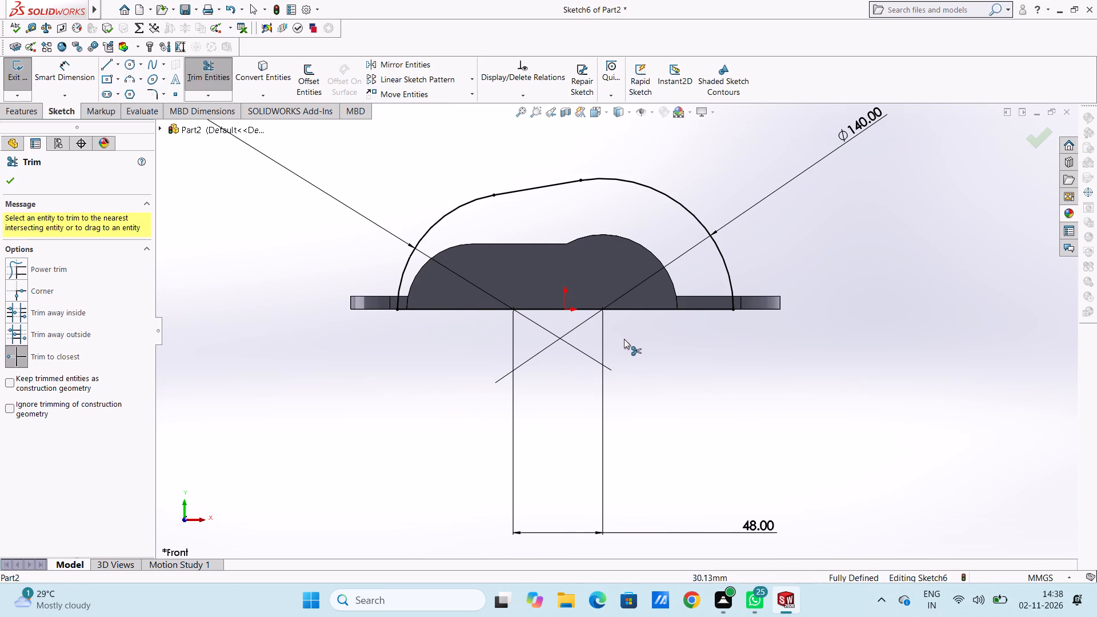
middle_drag(628, 354, 598, 398)
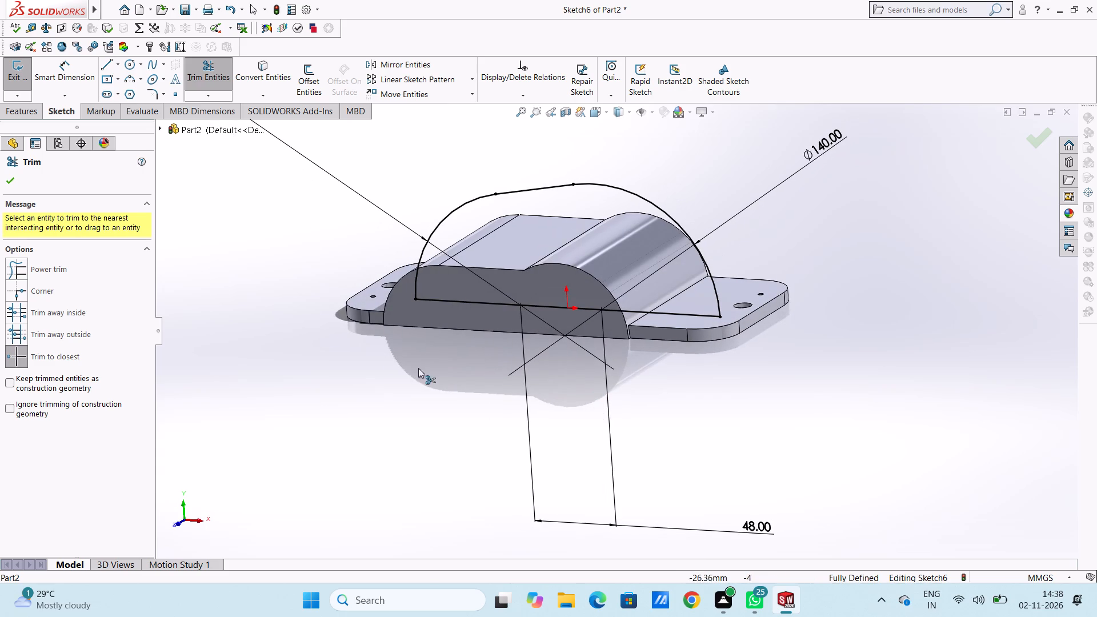
click(15, 180)
click(194, 199)
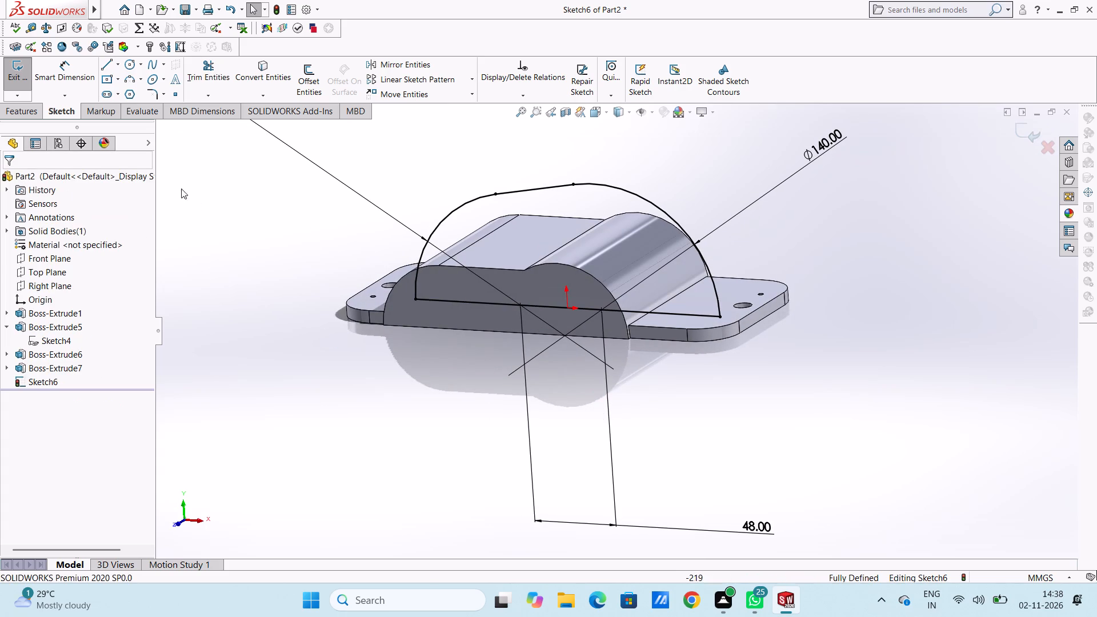
Extrude the closed profile as a boss 50 mm deep using the Mid Plane end condition with merged result.
click(31, 113)
click(29, 68)
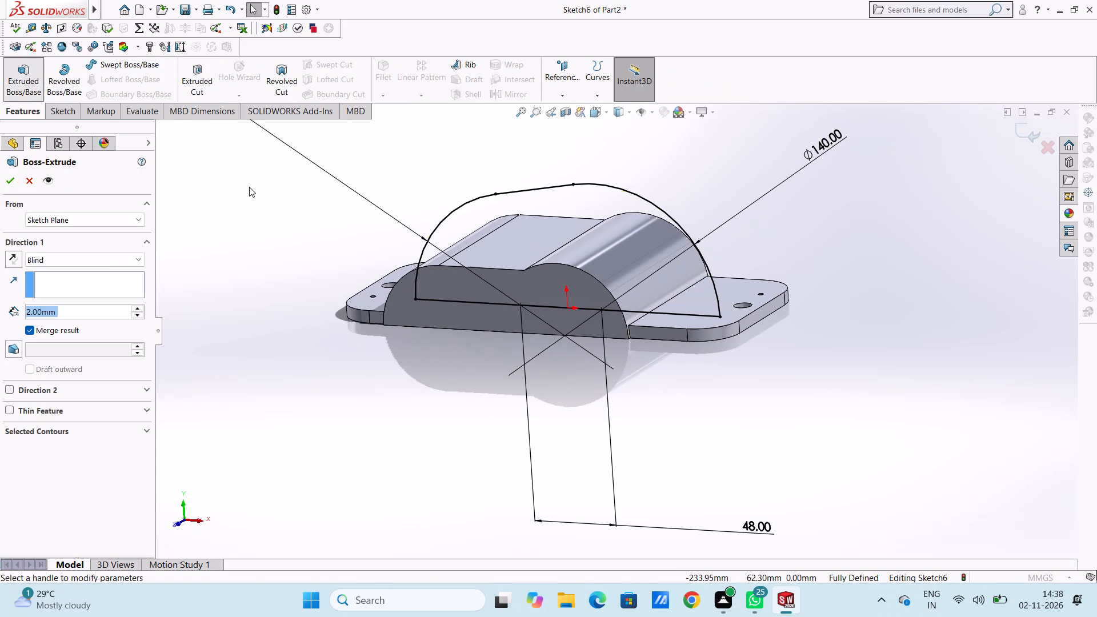
click(102, 258)
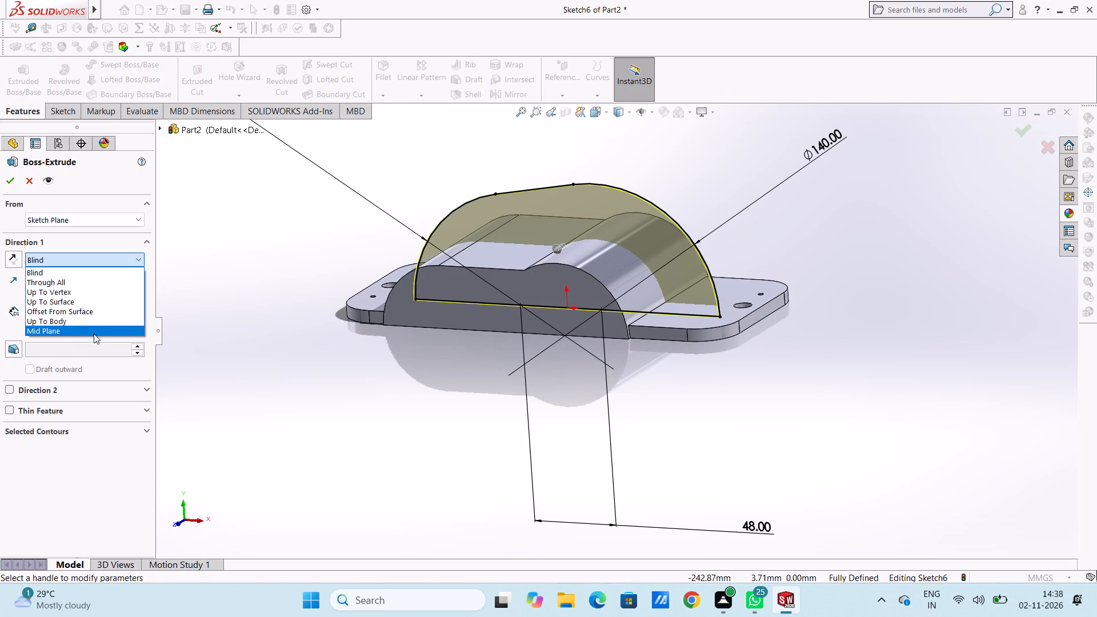
click(94, 334)
text(50)
key(Return)
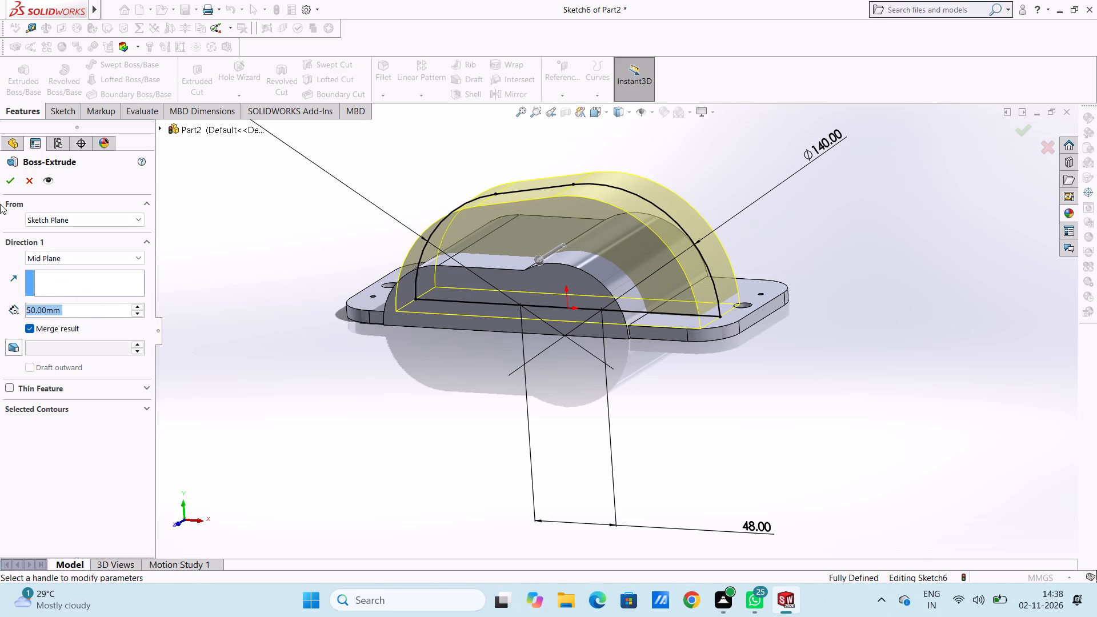
click(6, 181)
click(267, 263)
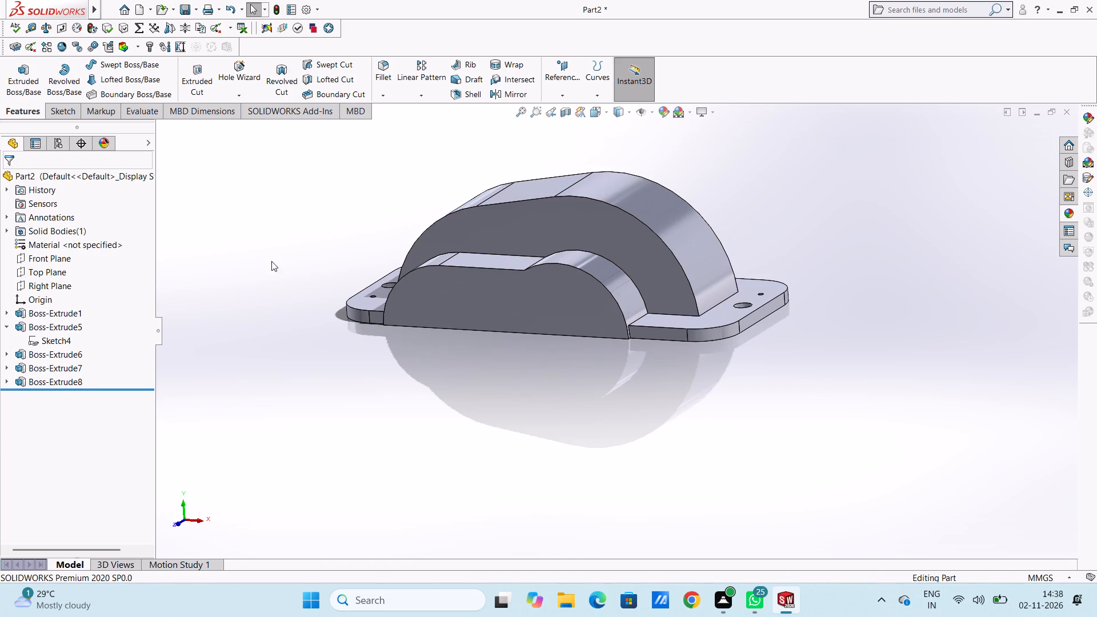
Examine the extruded central body and the base plate from above and from several angles.
scroll(305, 230, up, 2)
middle_drag(310, 232, 299, 355)
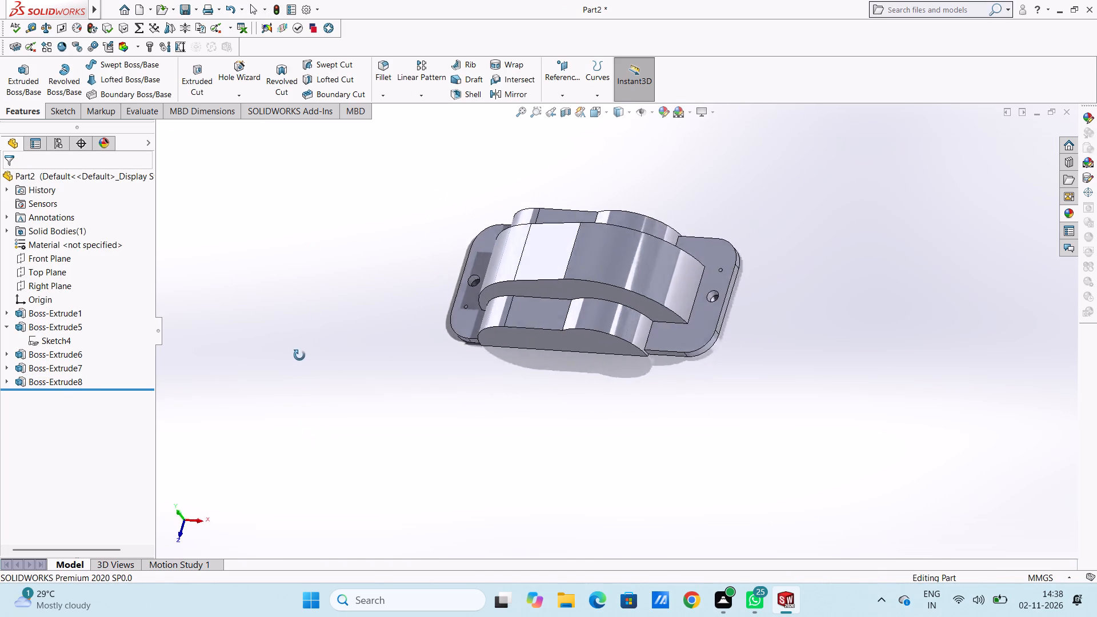
middle_drag(299, 355, 341, 323)
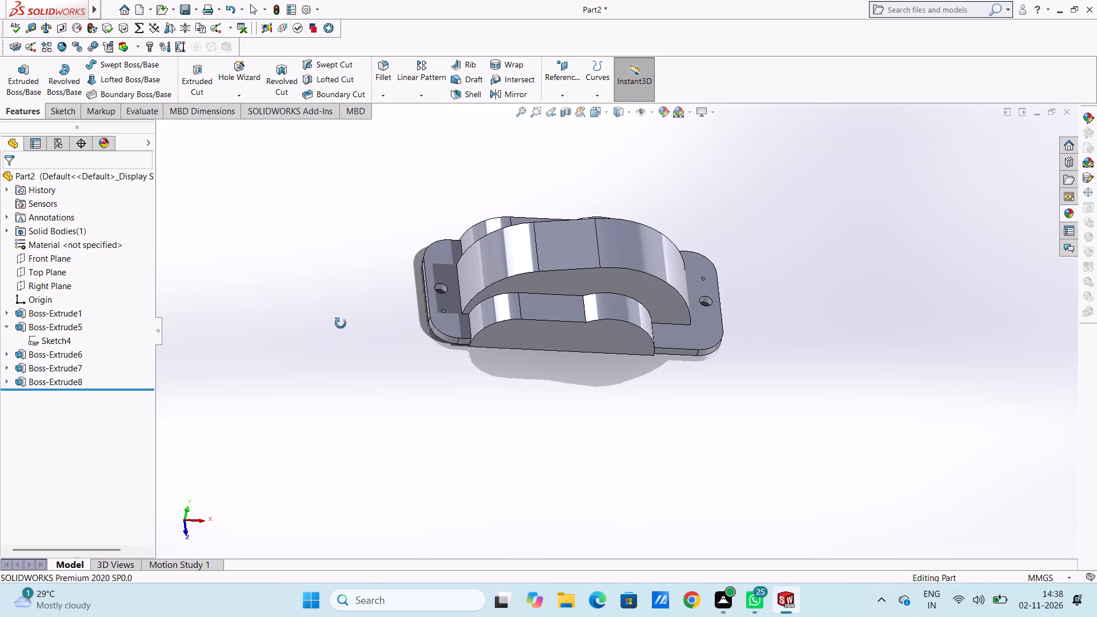
middle_drag(341, 323, 324, 324)
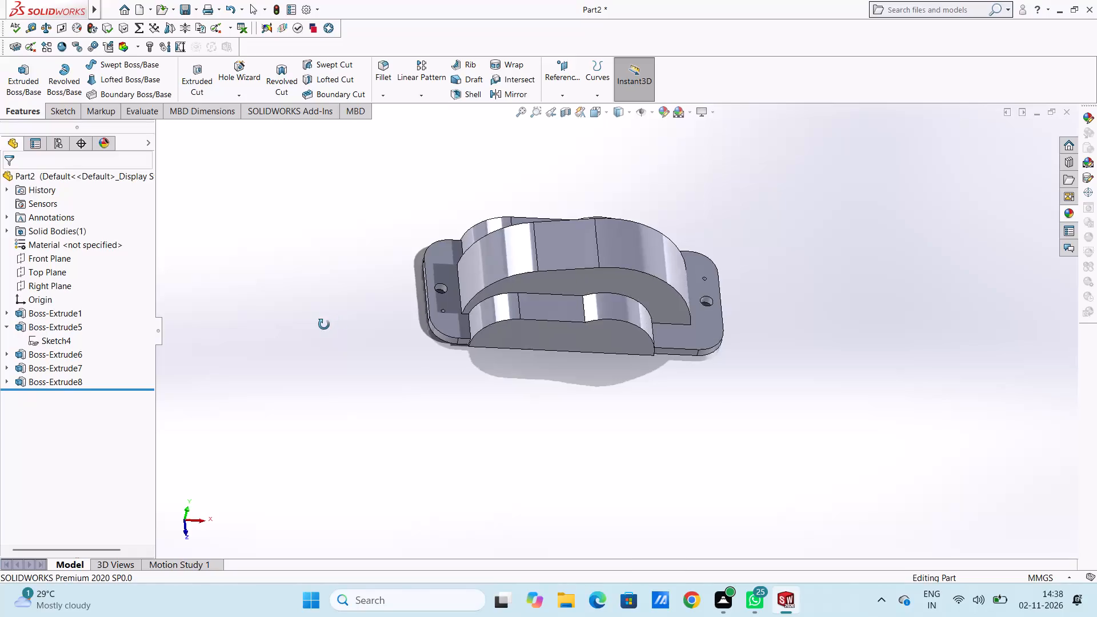
middle_drag(324, 324, 306, 326)
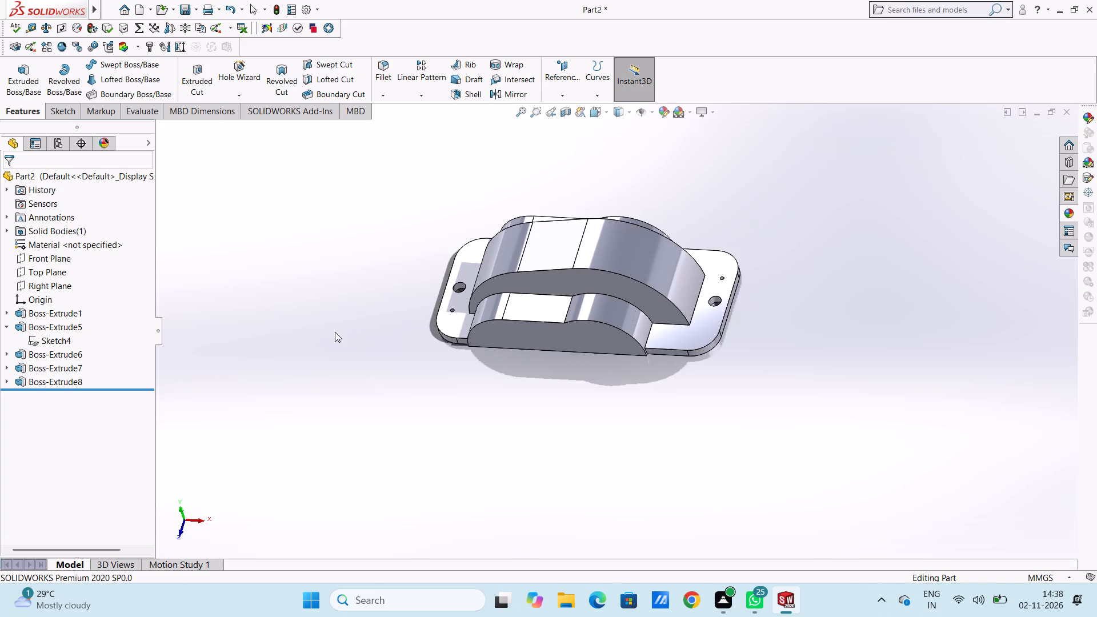
middle_drag(342, 338, 397, 327)
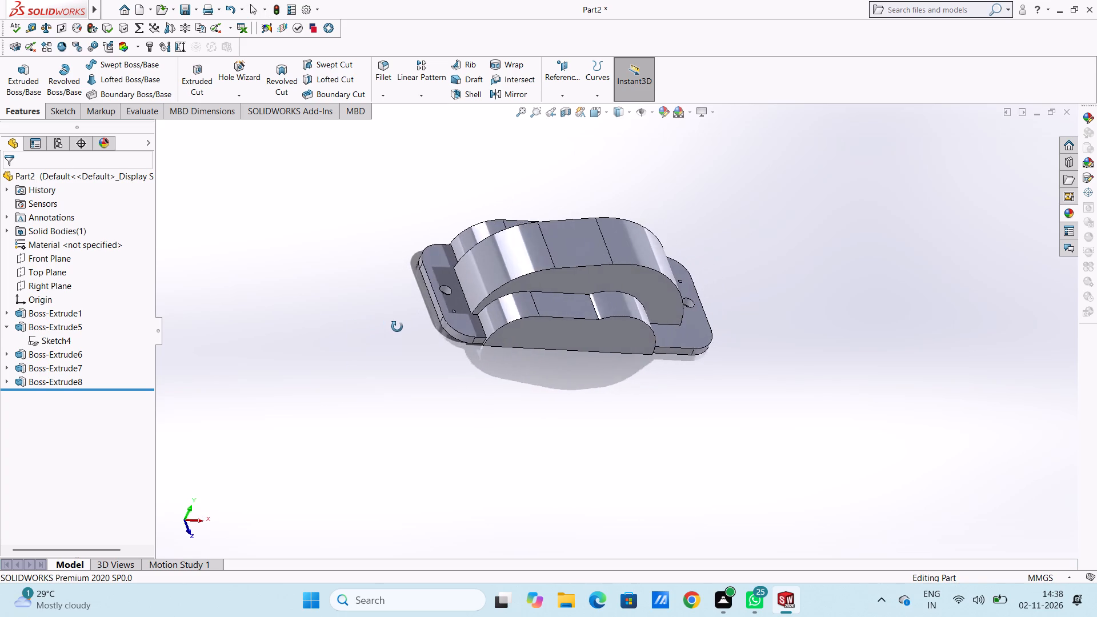
middle_drag(397, 327, 383, 334)
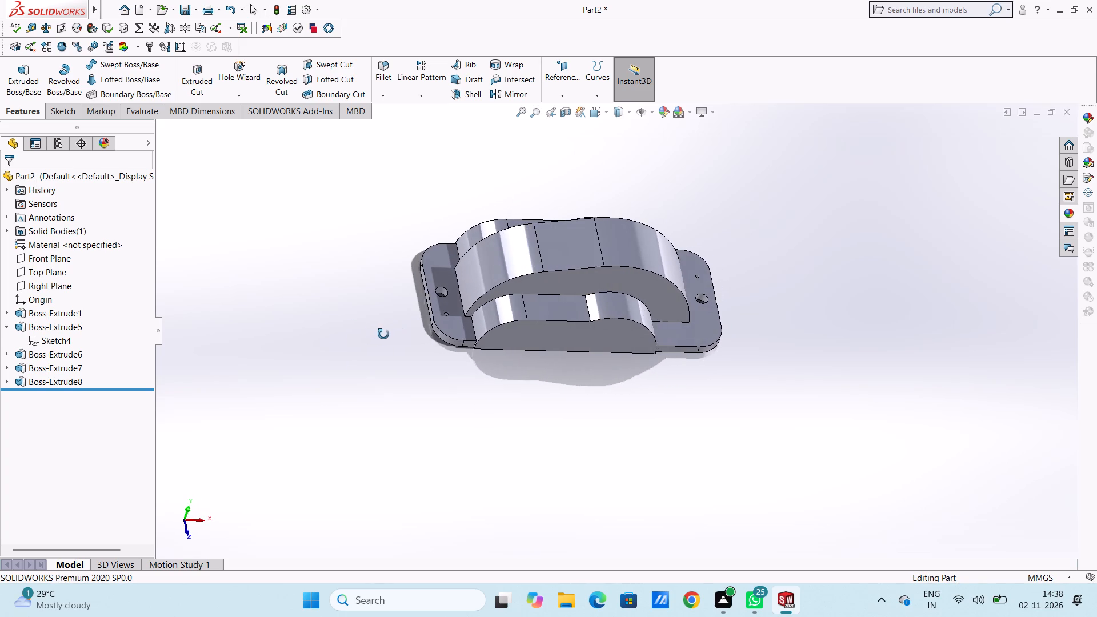
Examine the central arched body, the hump-shaped body and the base plate from several angles.
middle_drag(383, 334, 362, 336)
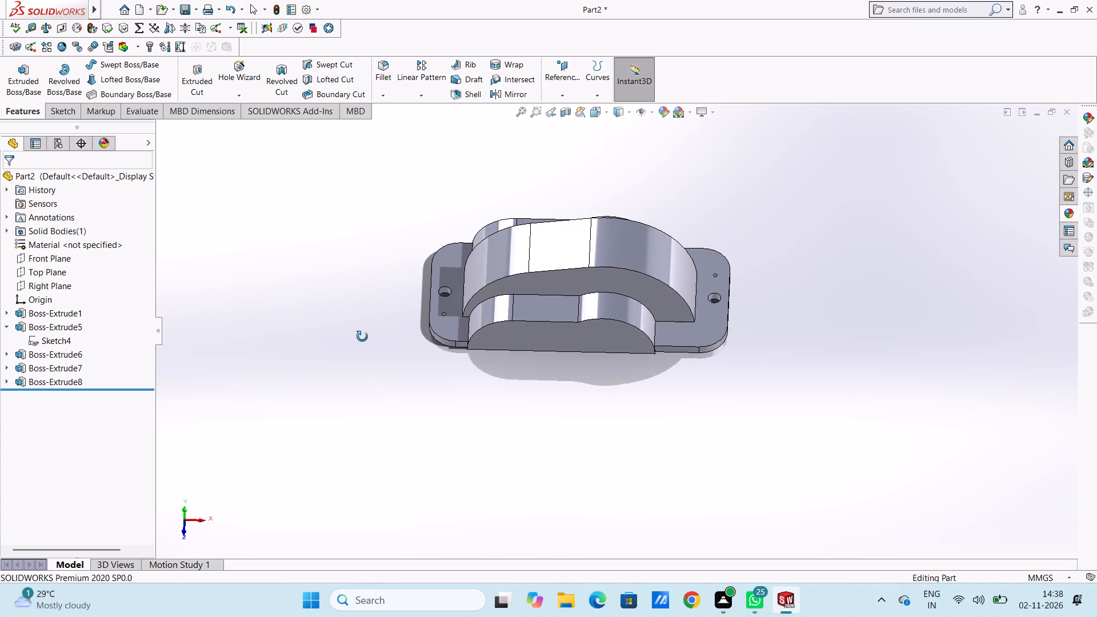
middle_drag(362, 336, 356, 315)
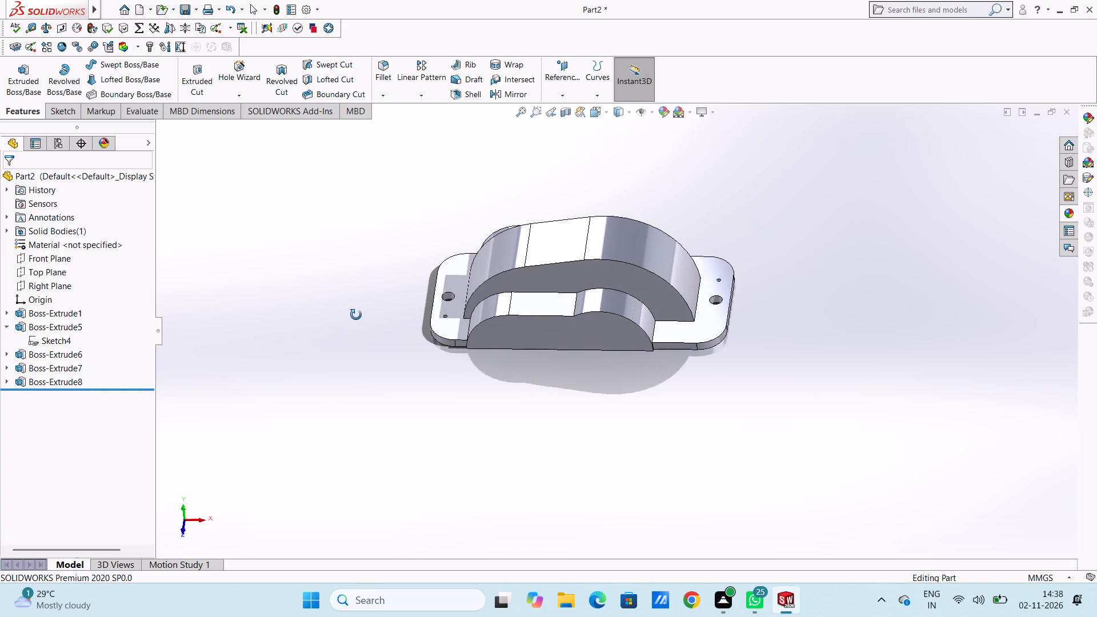
middle_drag(356, 315, 361, 314)
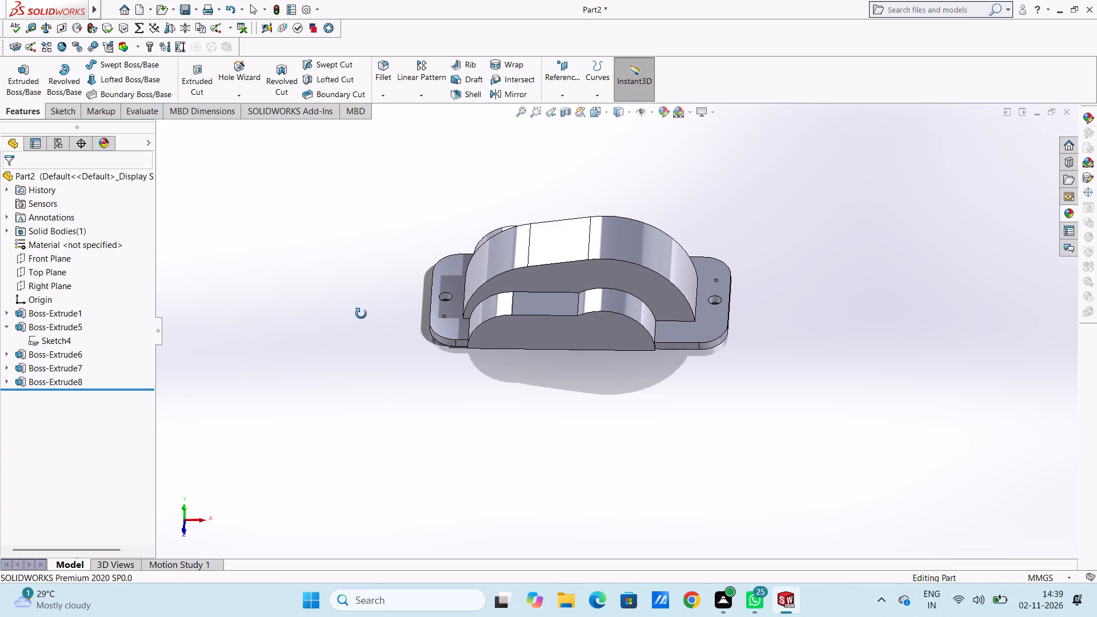
middle_drag(361, 314, 345, 368)
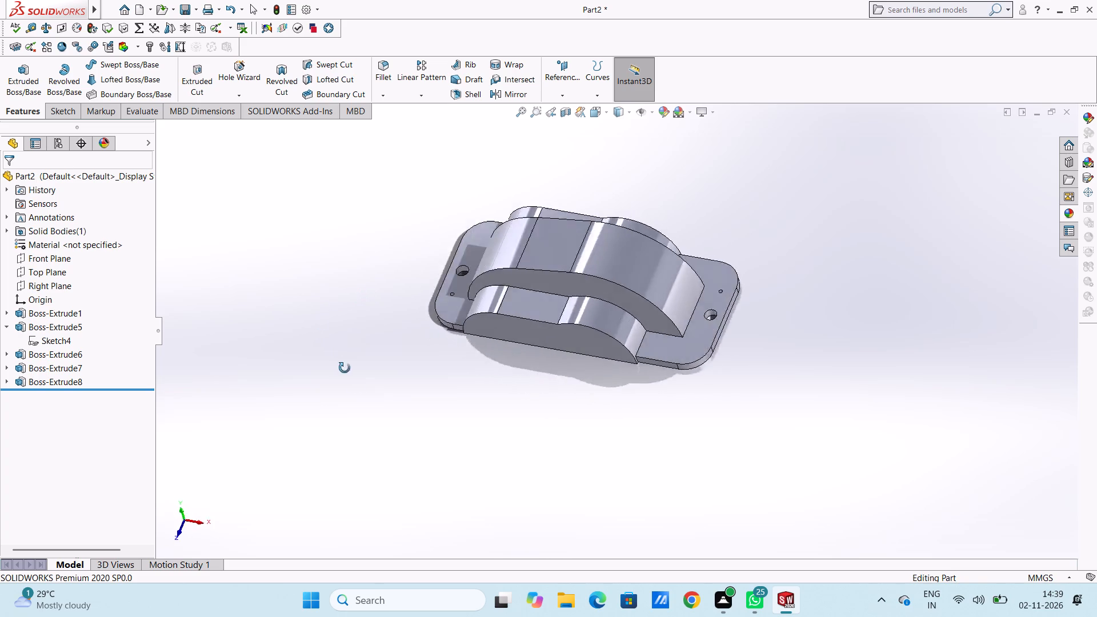
middle_drag(345, 368, 341, 383)
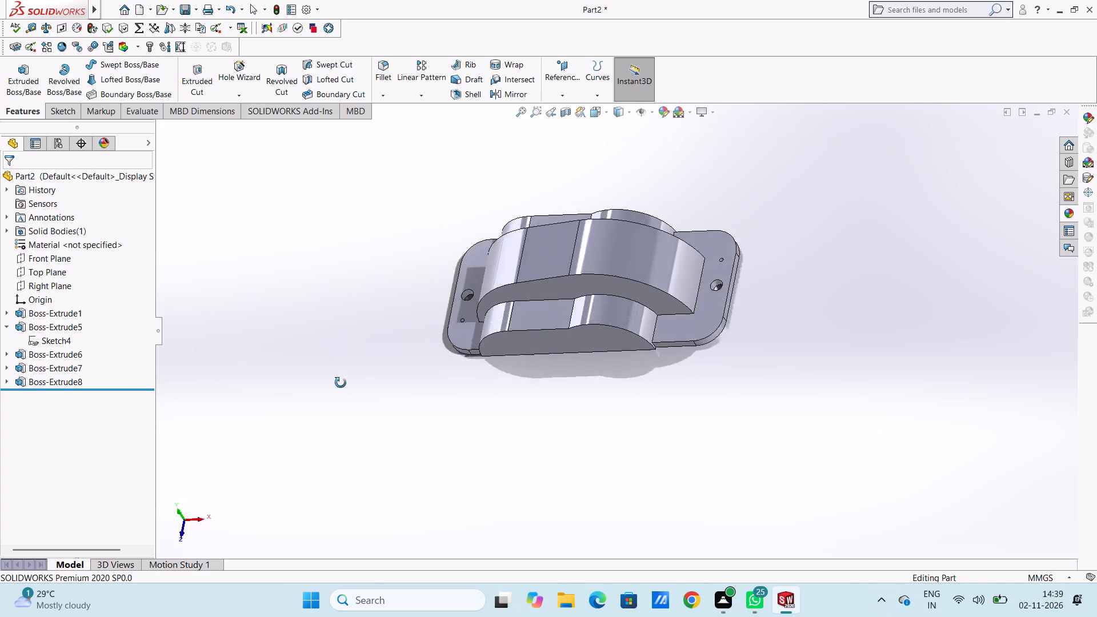
middle_drag(341, 383, 357, 403)
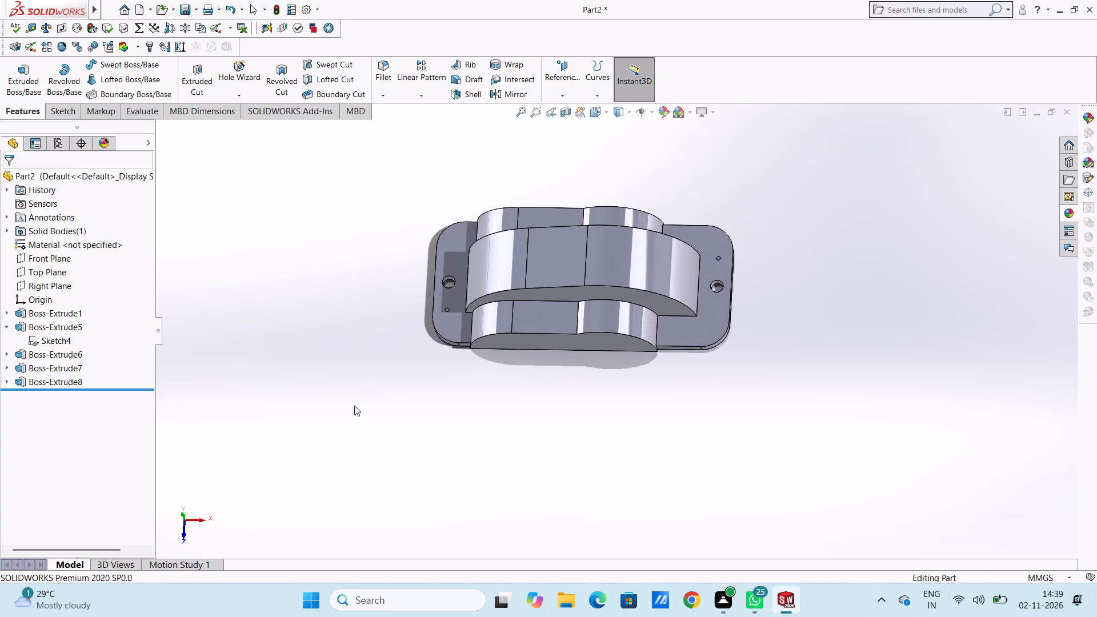
Start a new sketch on the top face of the base plate.
key(ctrl+5)
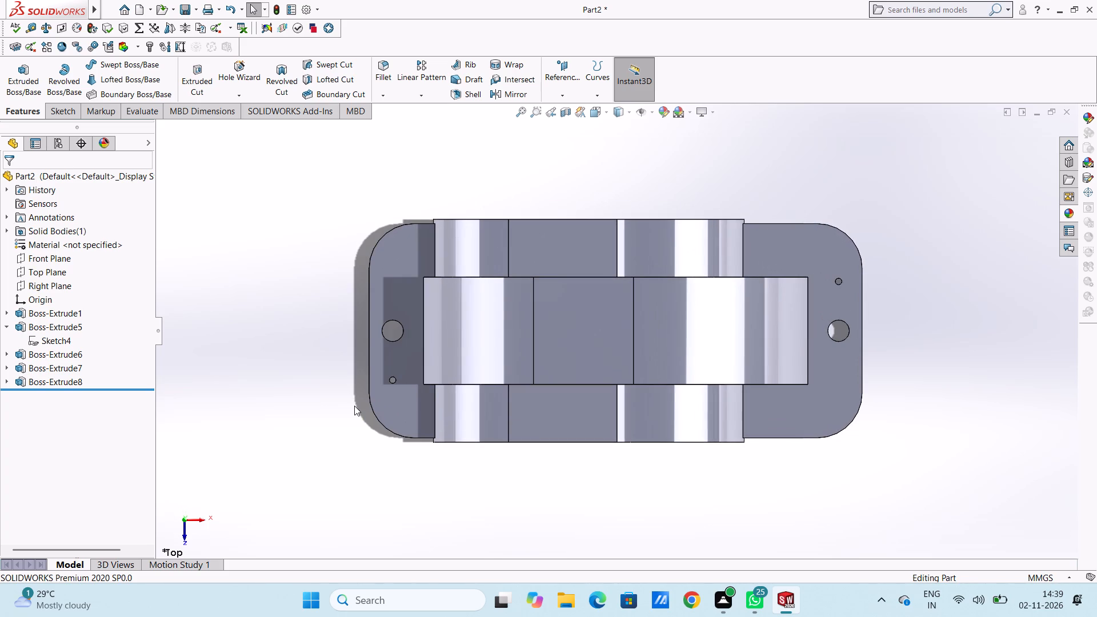
scroll(586, 357, up, 4)
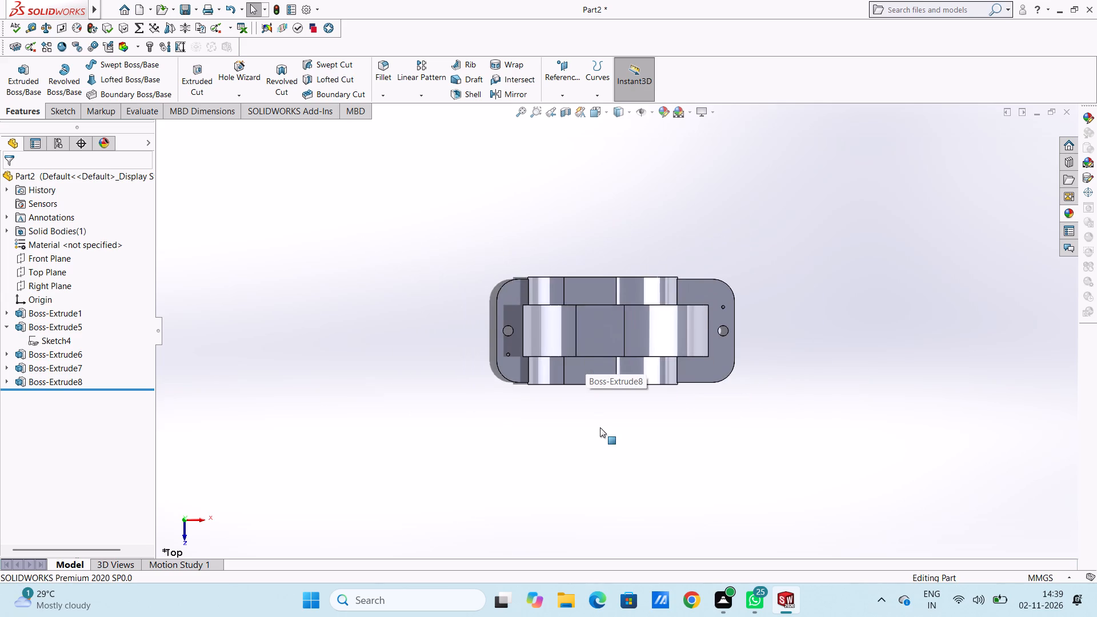
scroll(600, 427, down, 2)
scroll(654, 277, up, 2)
scroll(690, 258, down, 1)
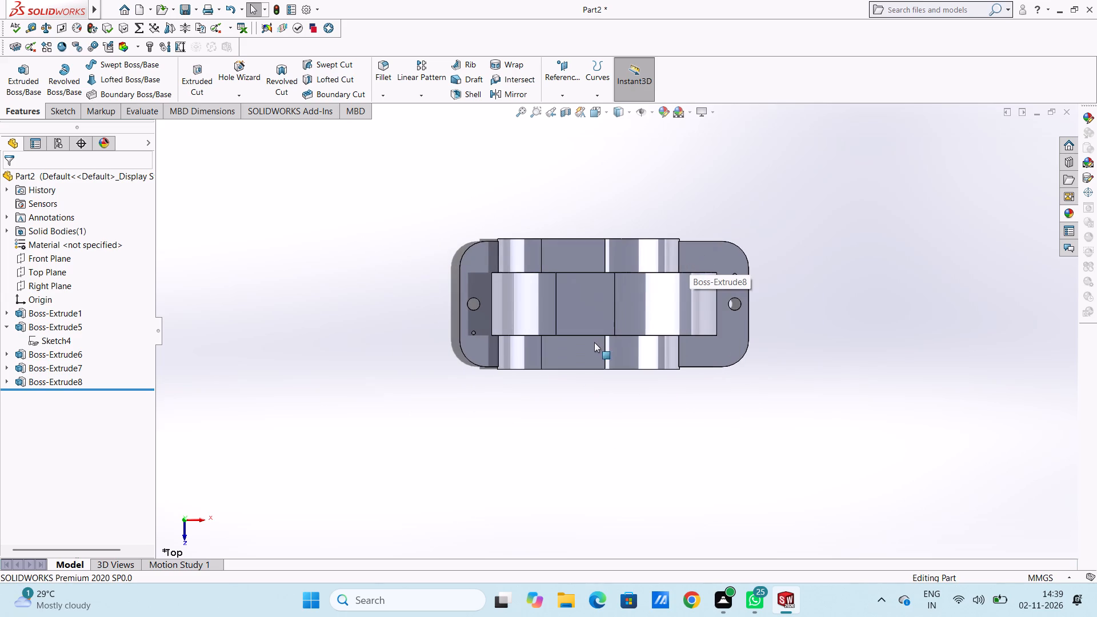
click(474, 263)
click(527, 232)
click(431, 226)
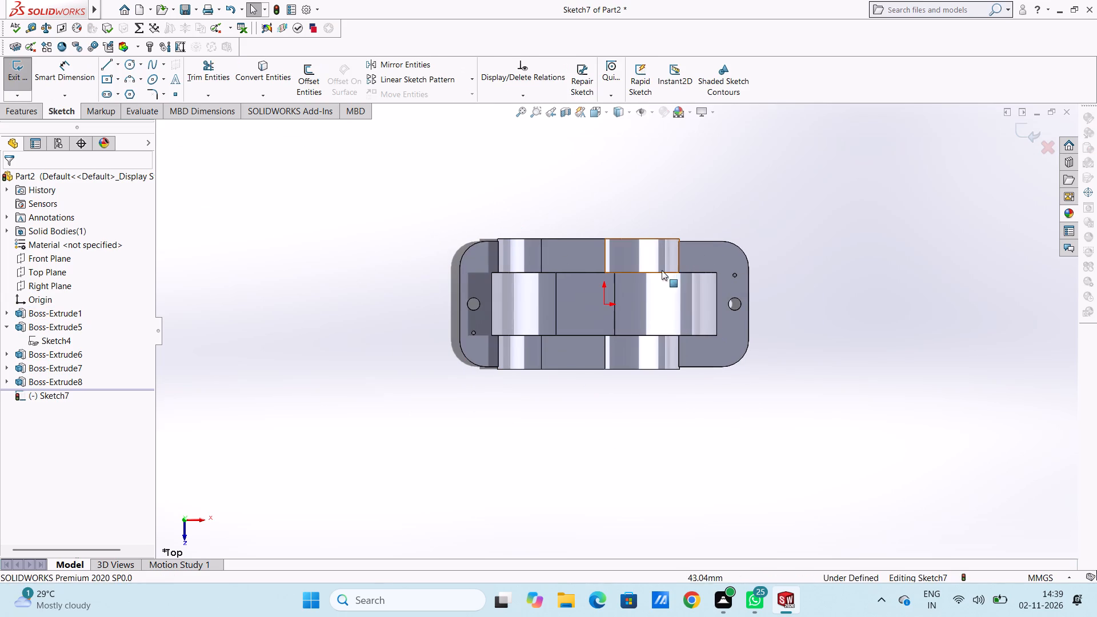
scroll(639, 282, up, 1)
scroll(636, 283, down, 3)
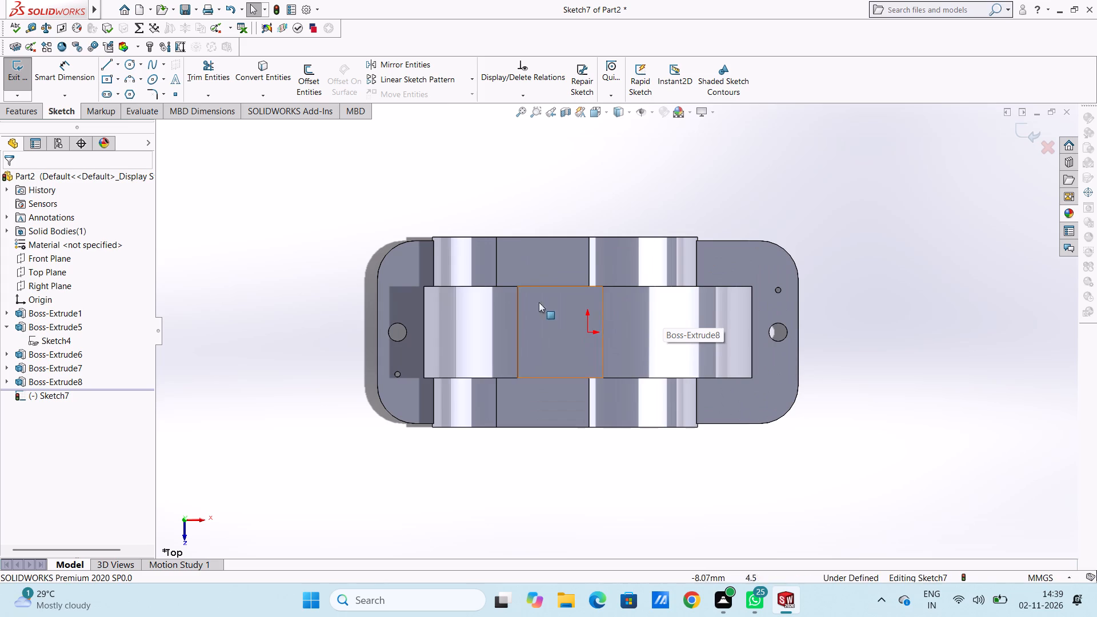
Draw a 13 mm radius circle on the plate beyond the hump's end, behind the central arched body.
click(131, 64)
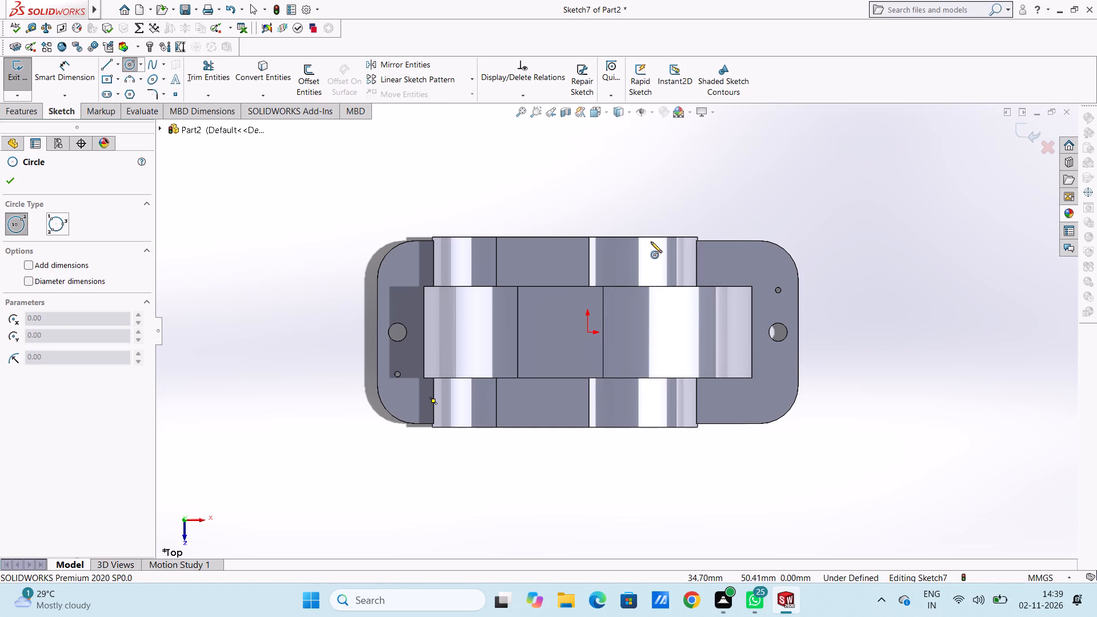
click(726, 263)
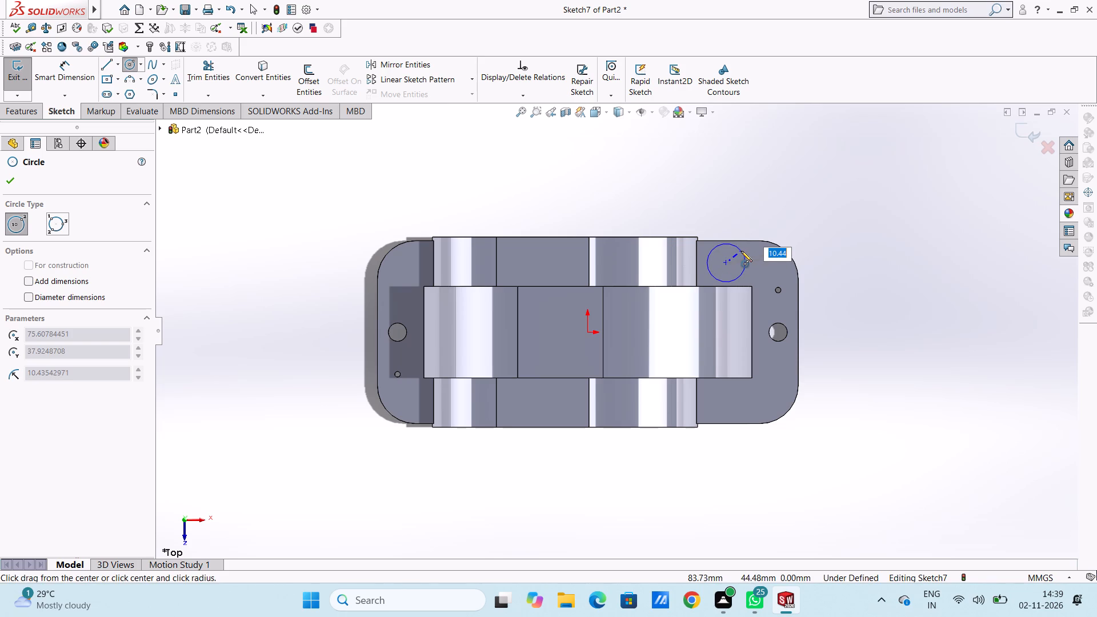
text(13)
key(Return)
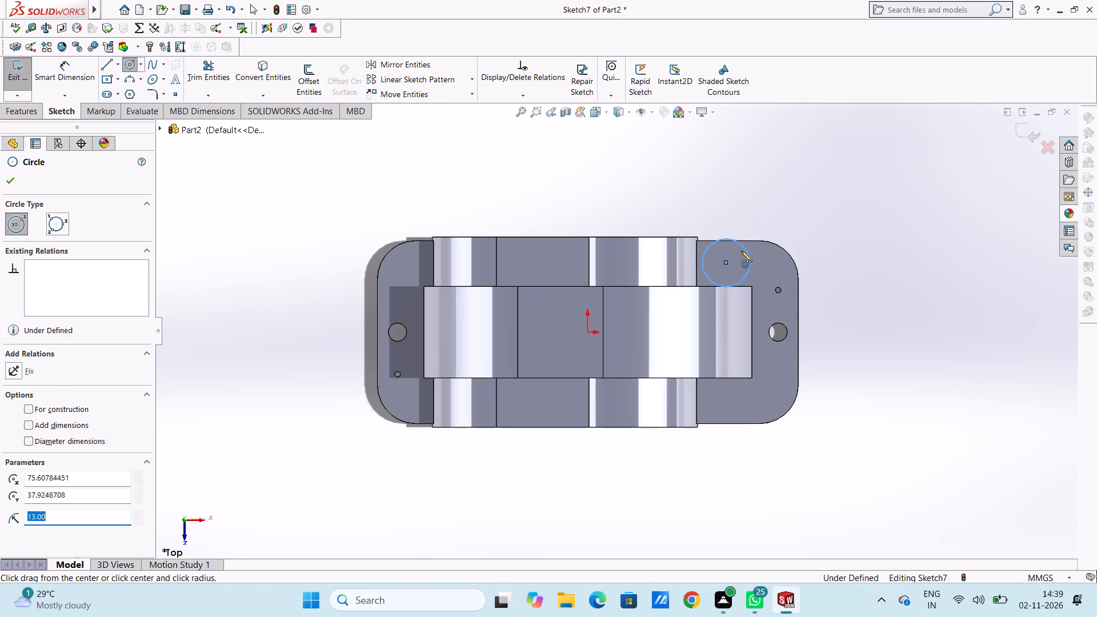
click(5, 181)
click(244, 218)
Dimension the circle's diameter.
click(71, 69)
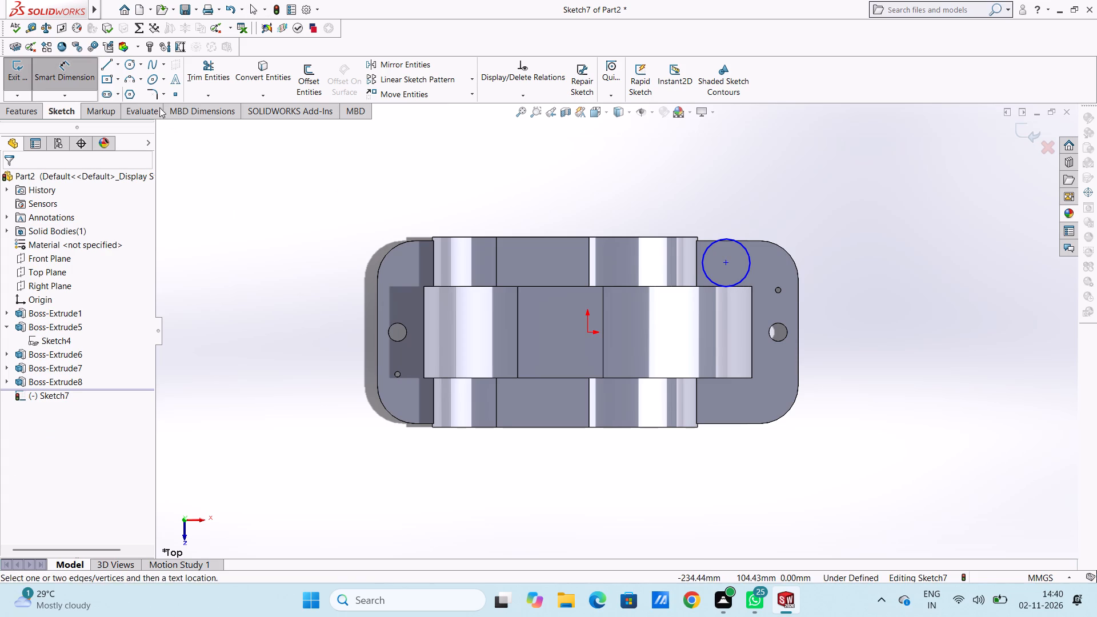
click(744, 250)
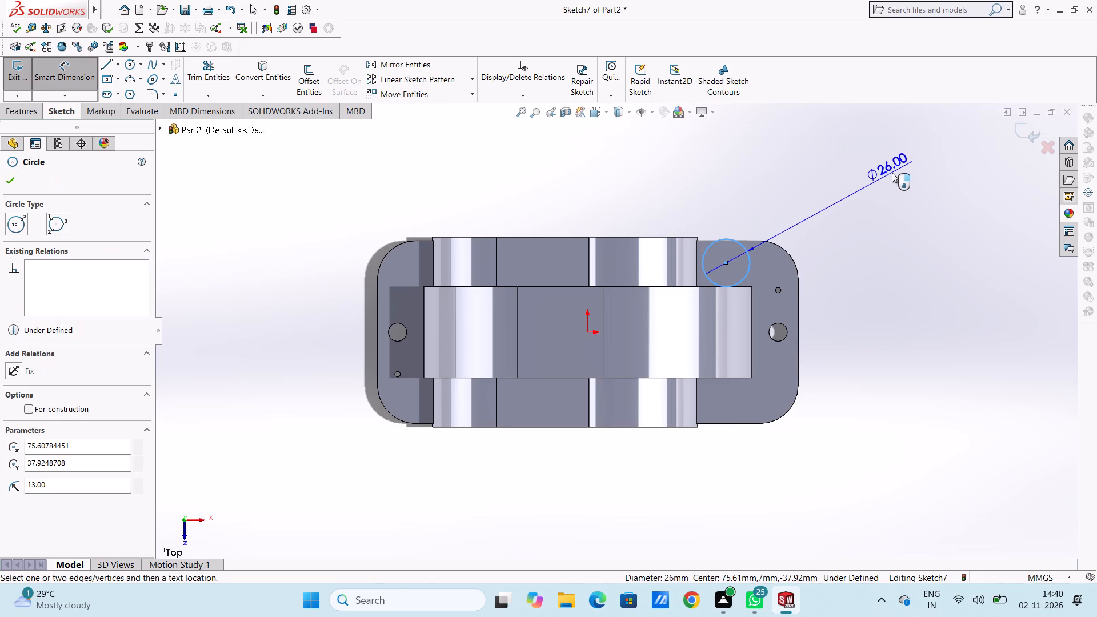
click(900, 166)
click(847, 150)
click(800, 168)
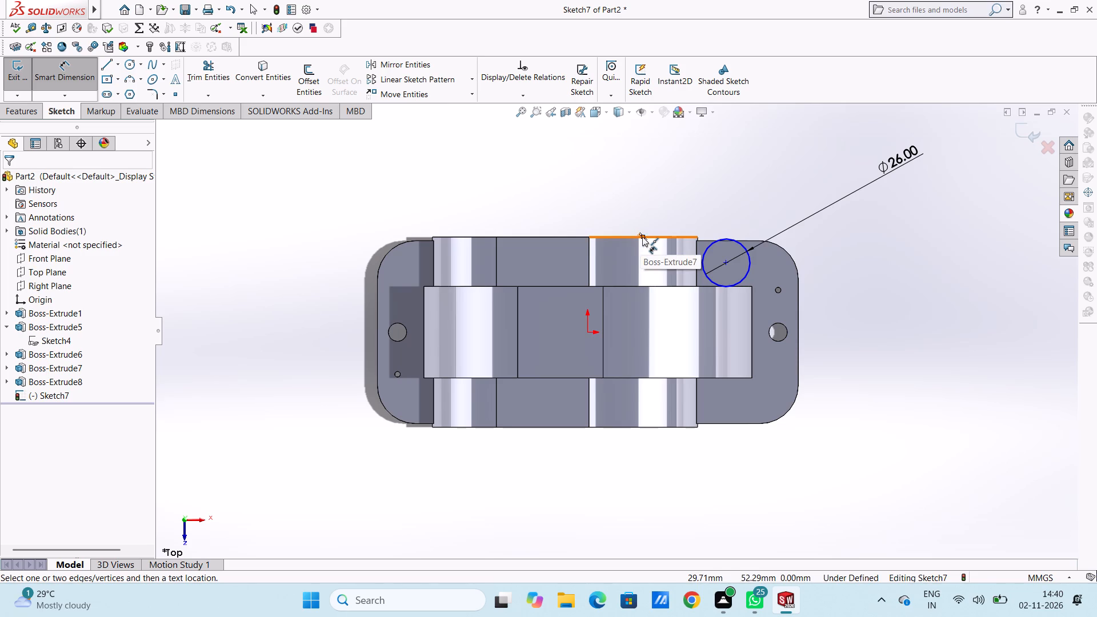
Set the horizontal distance from the centre of the hump's nearest rear arc edge to the circle's centre to 50 mm.
click(642, 237)
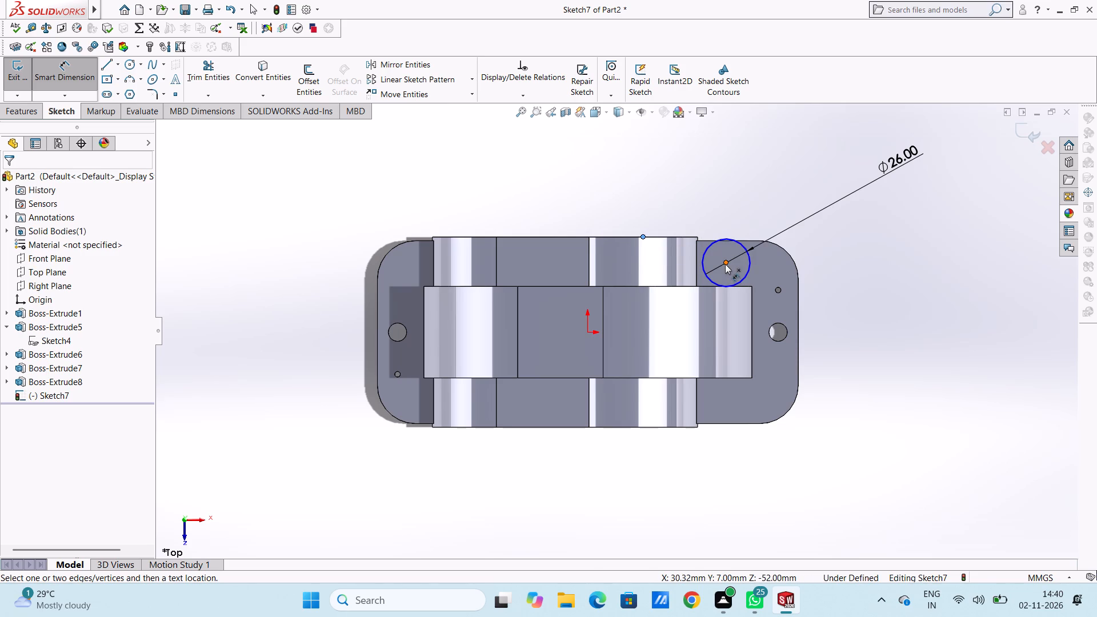
click(725, 263)
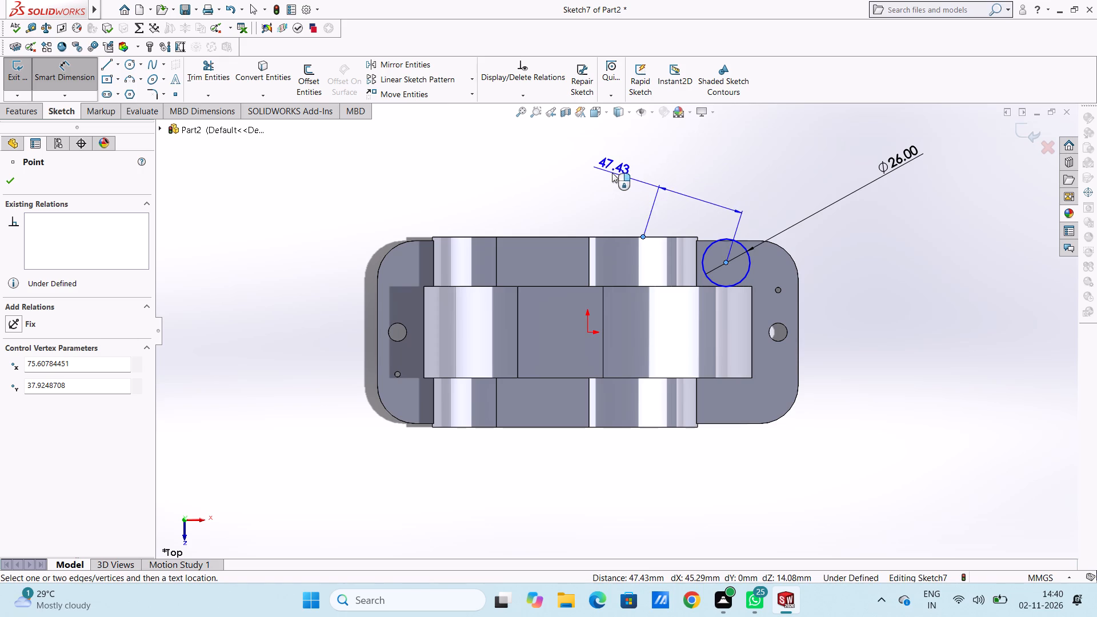
click(688, 146)
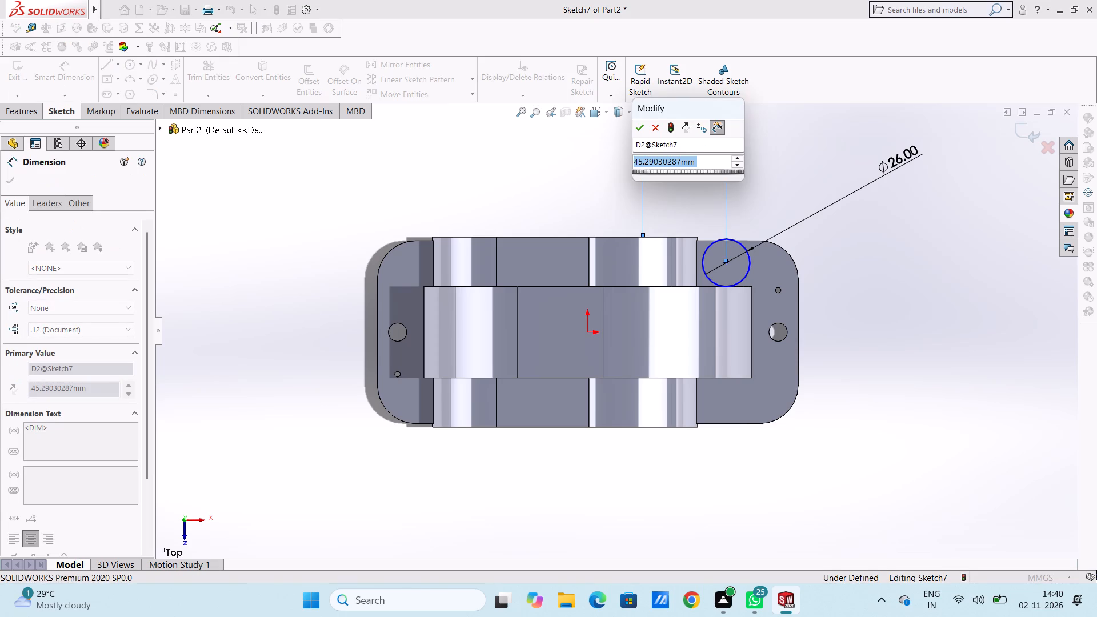
text(50)
key(Return)
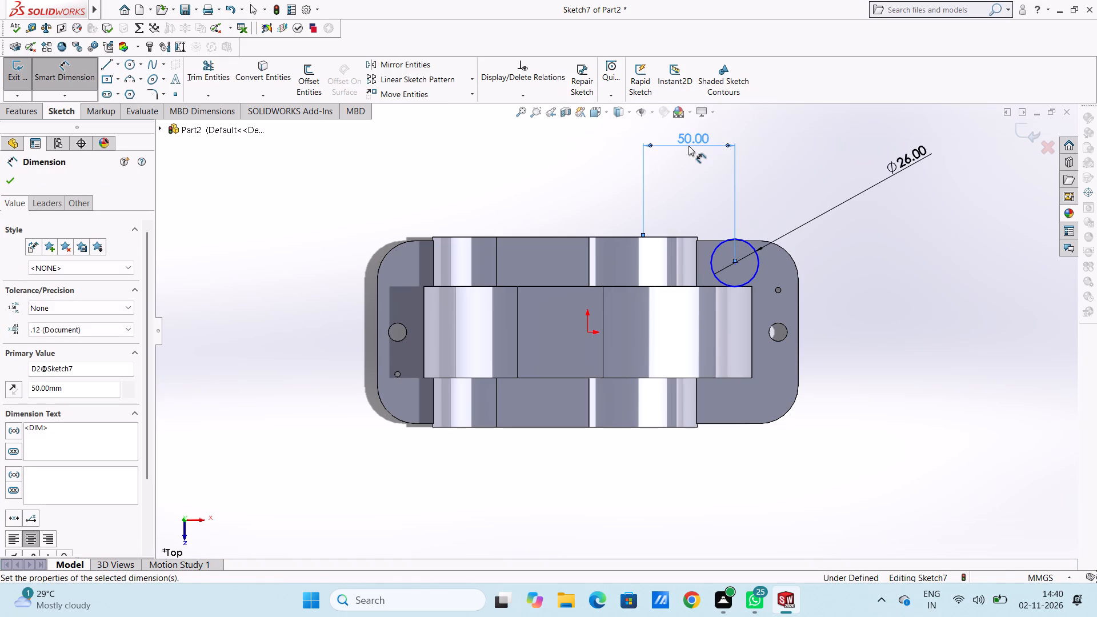
click(547, 174)
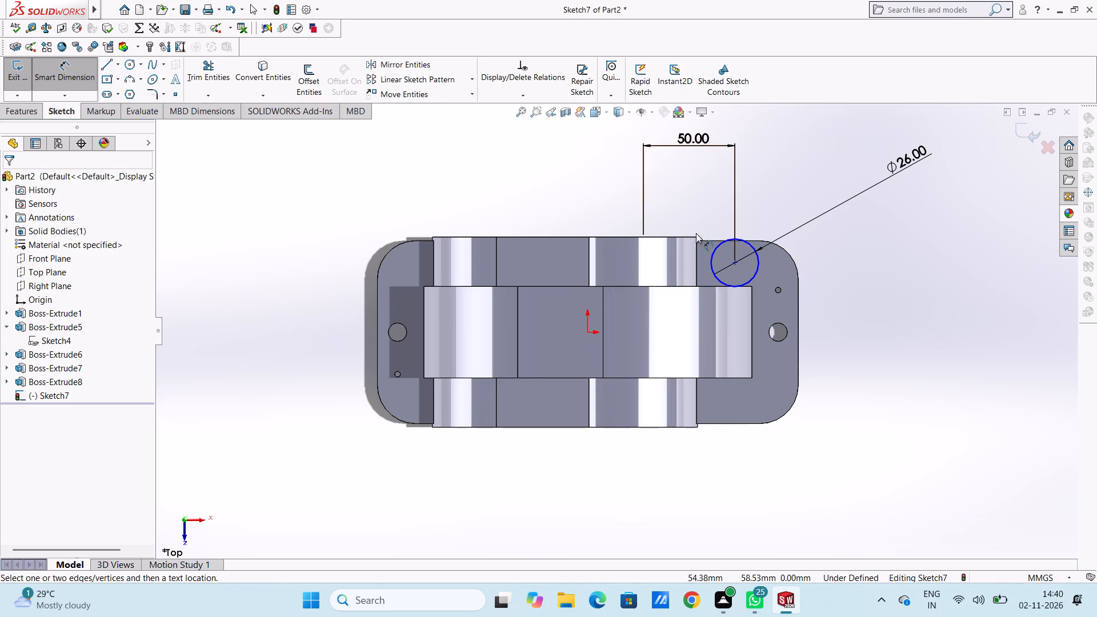
Set the distance between the origin and the circle's centre across the plate's width to 74/2 mm.
scroll(740, 290, up, 3)
scroll(664, 354, down, 3)
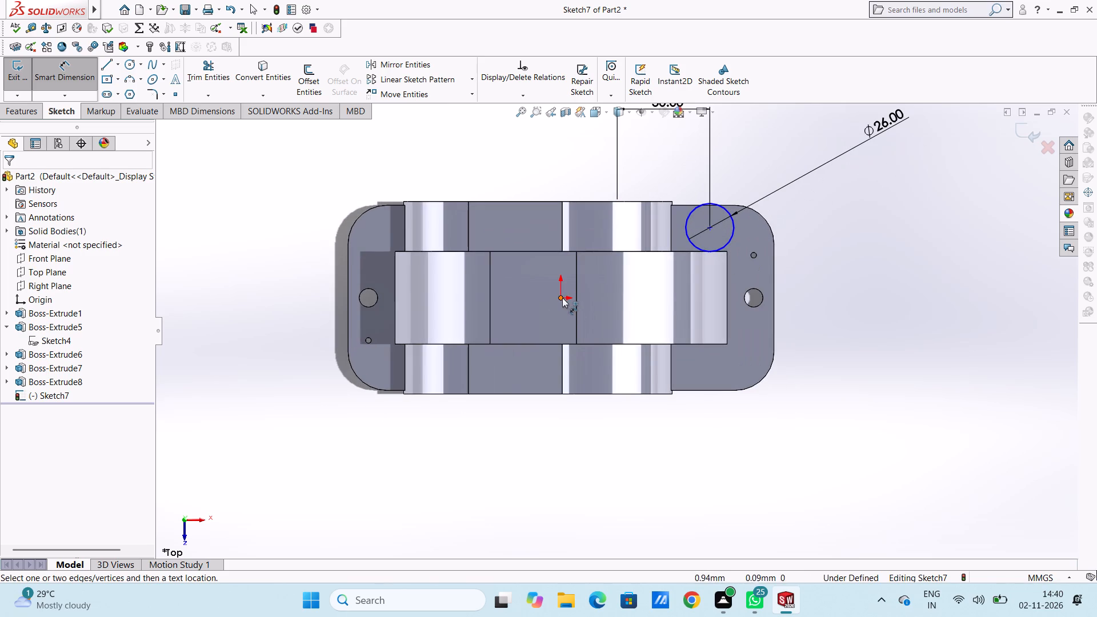
click(562, 298)
click(711, 227)
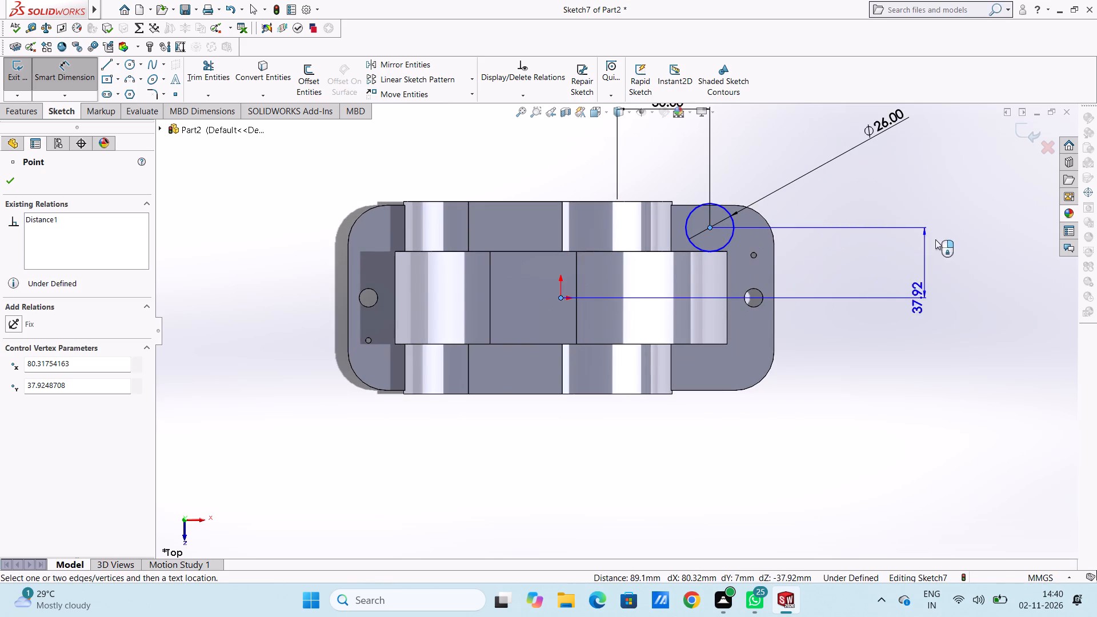
click(974, 241)
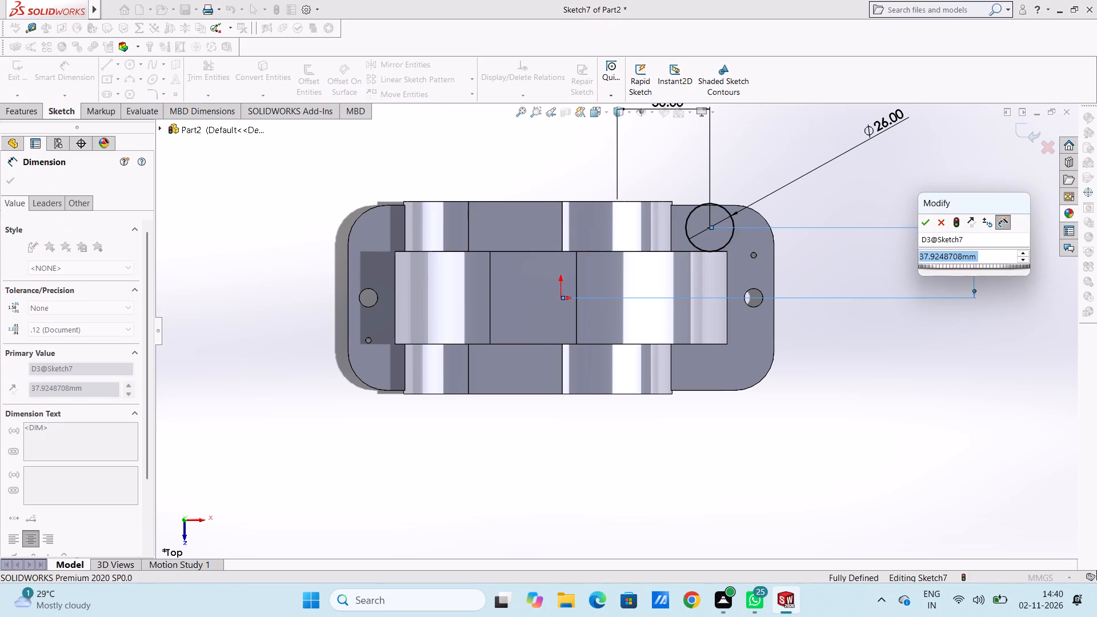
text(74/)
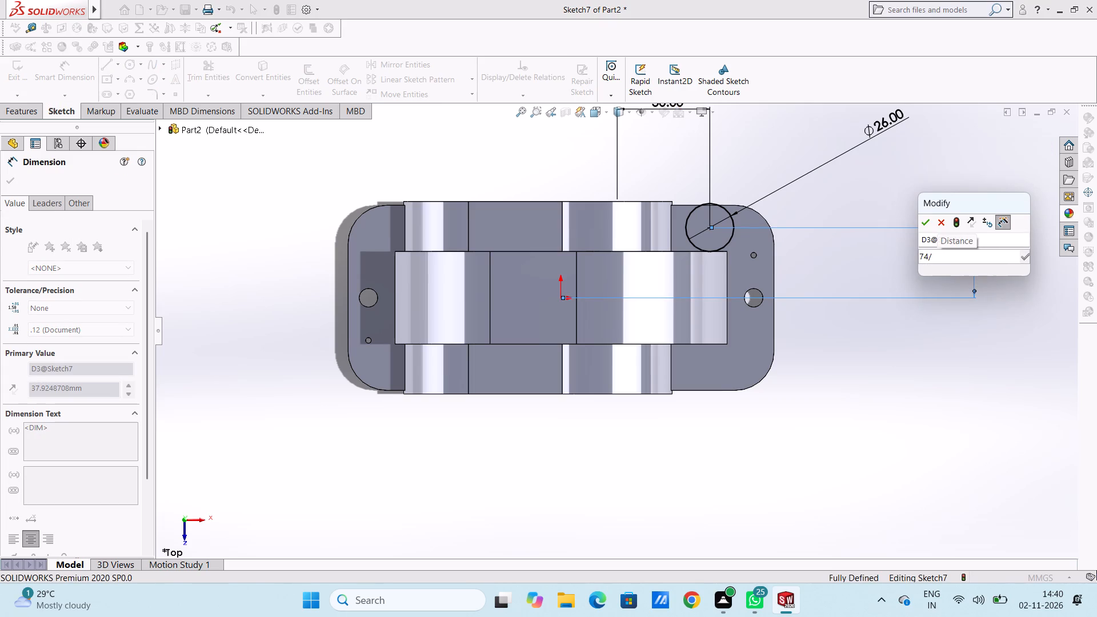
key(2)
key(Return)
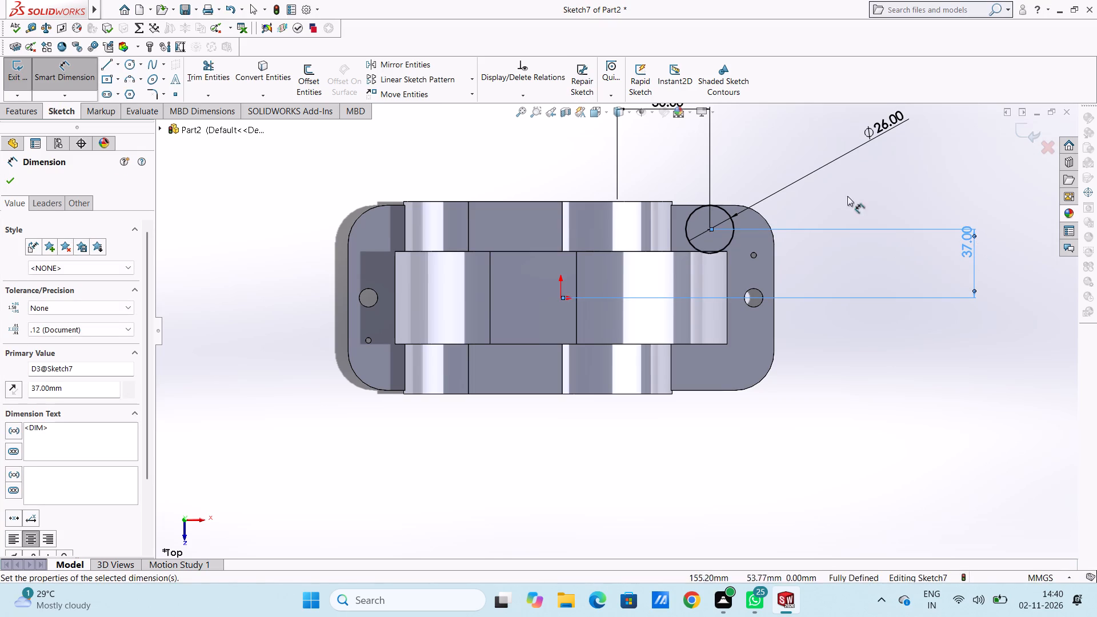
click(860, 198)
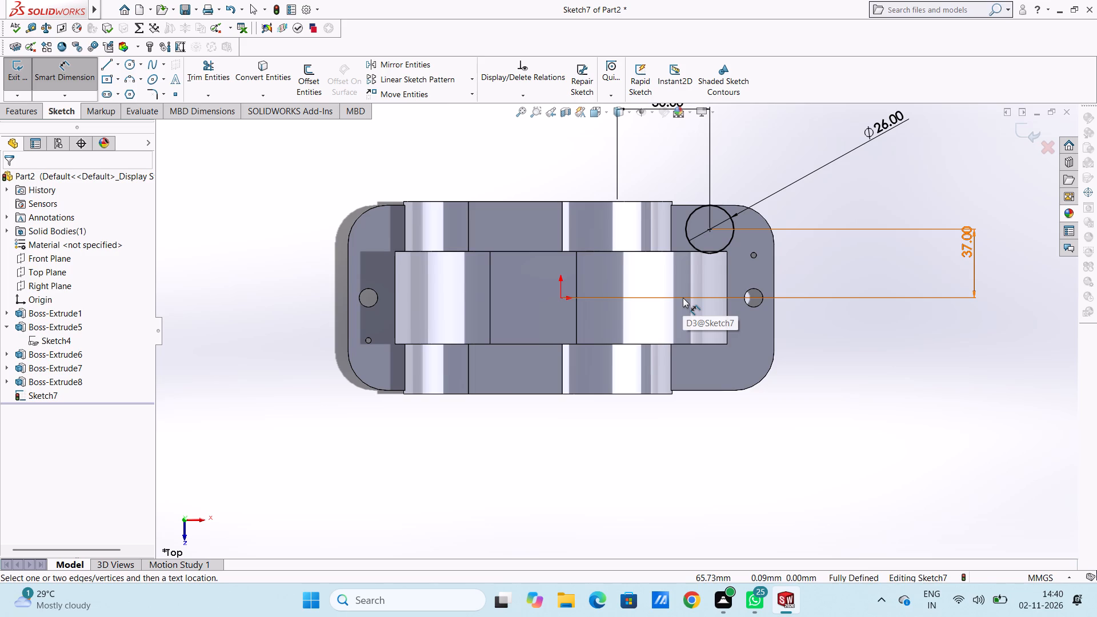
Draw a second 13 mm radius circle on the opposite side of the central body, with its centre vertically aligned to the first.
scroll(683, 298, up, 2)
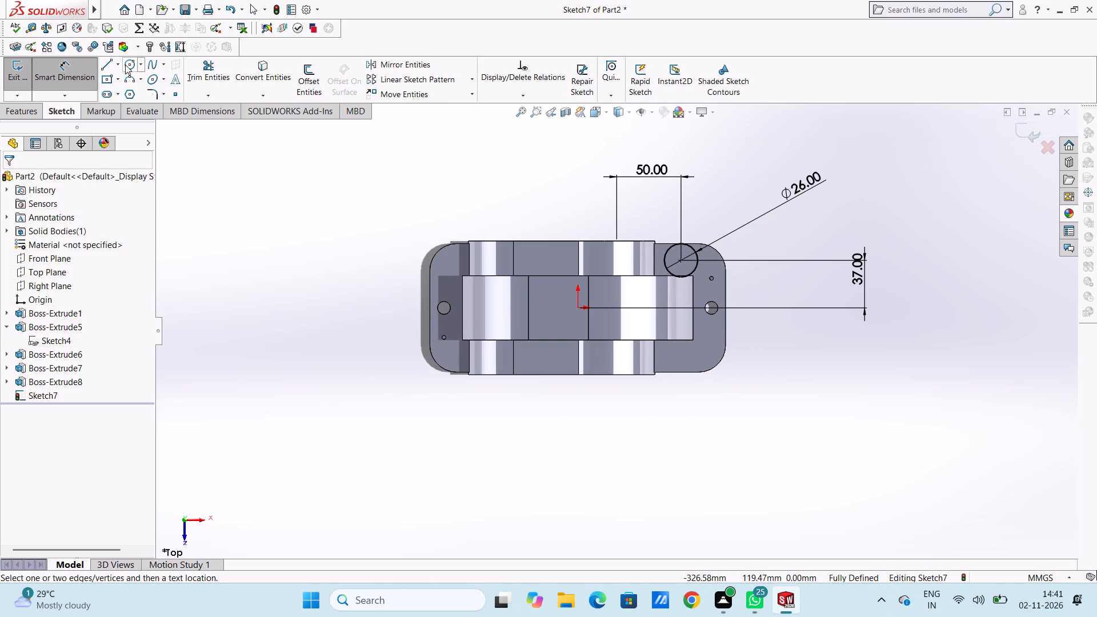
click(125, 65)
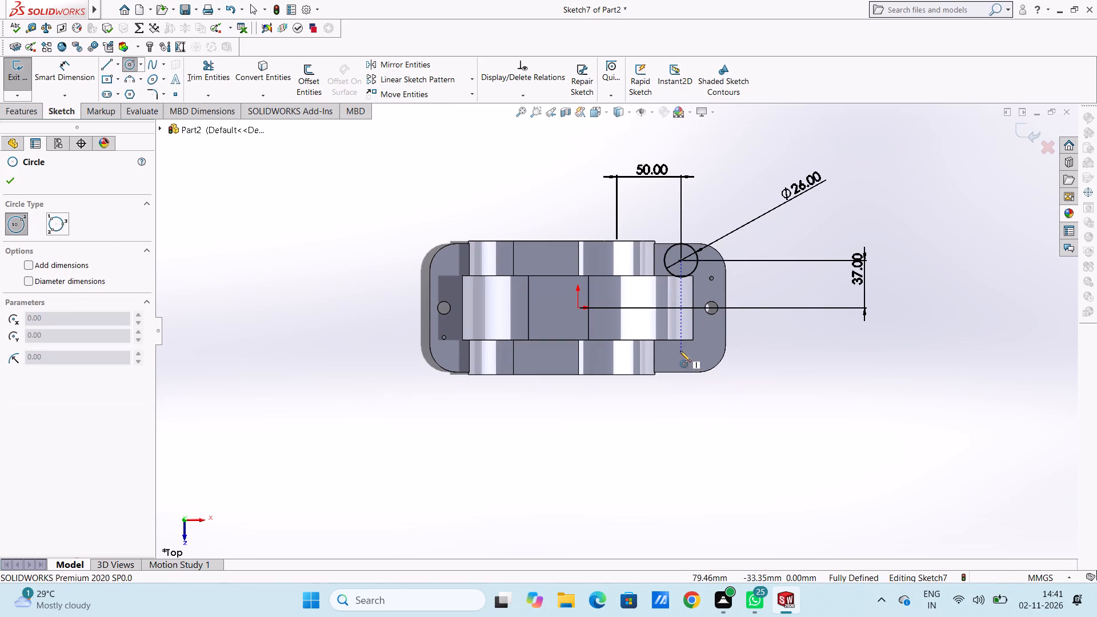
click(680, 351)
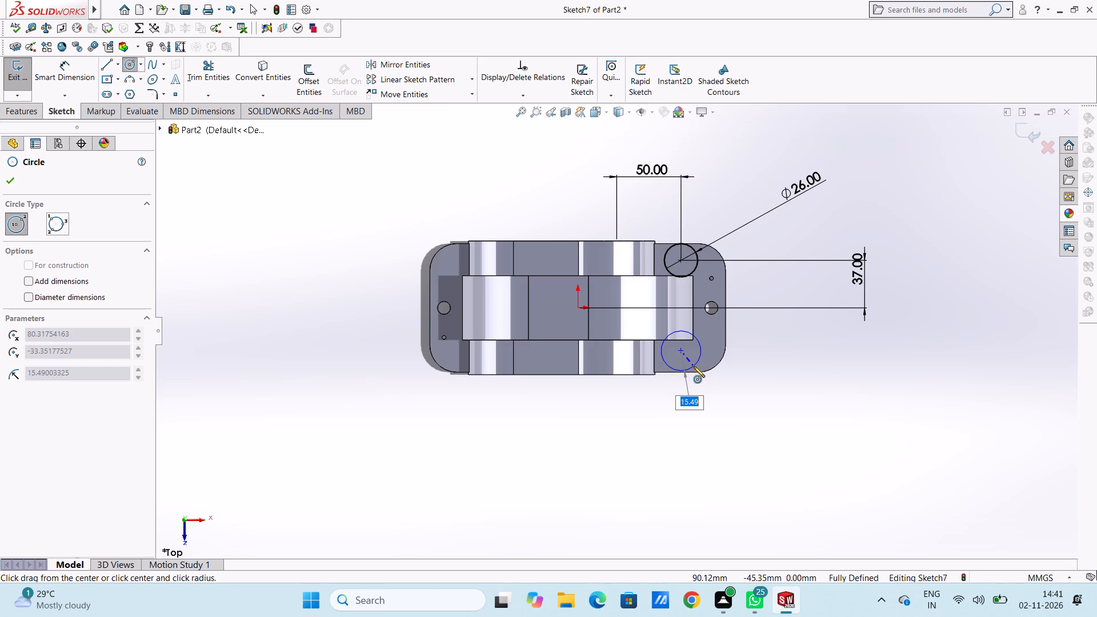
text(13)
key(Return)
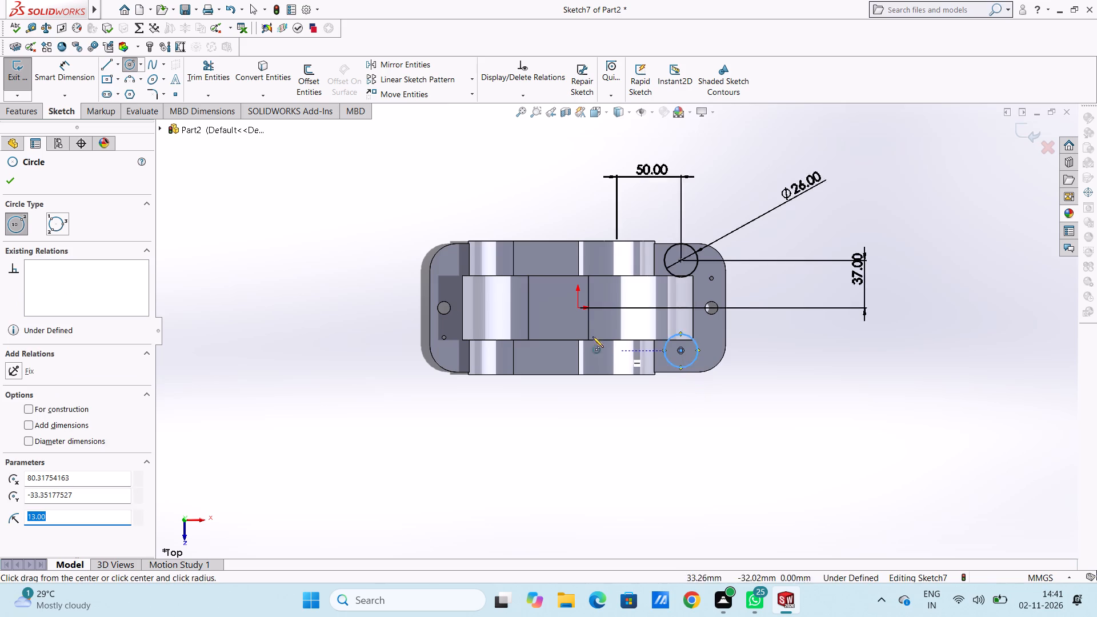
click(12, 184)
click(221, 246)
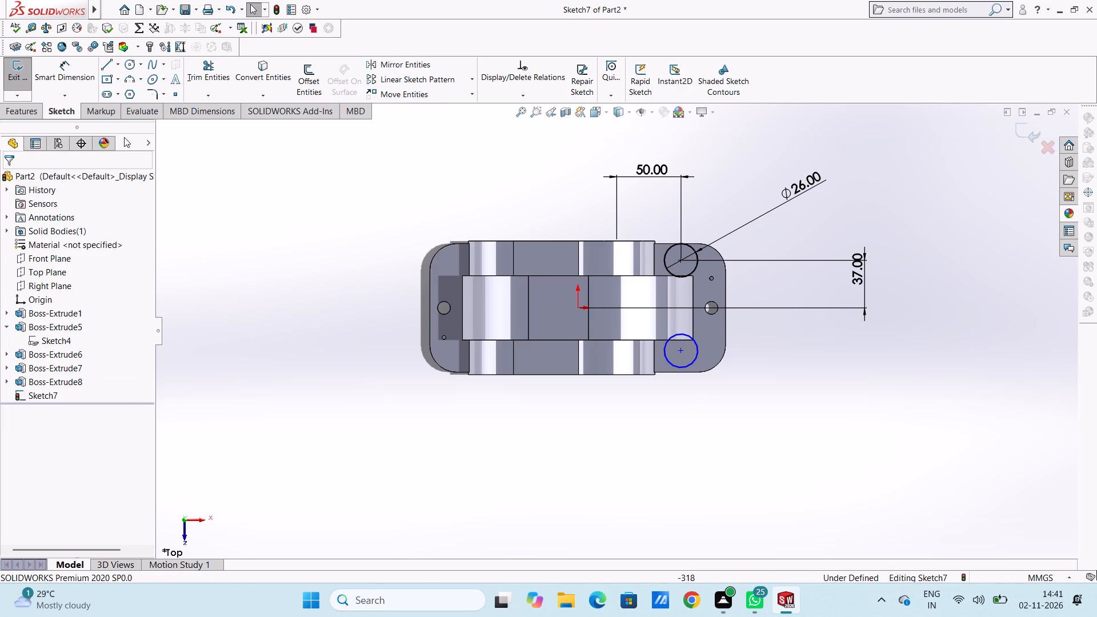
Dimension the second circle's diameter.
click(81, 79)
click(691, 358)
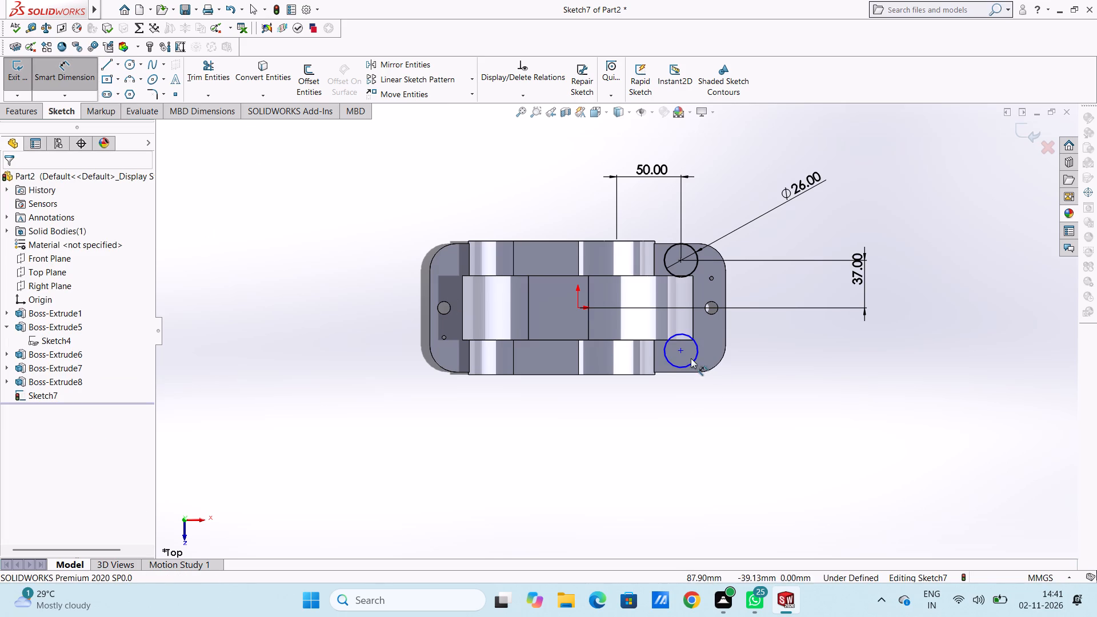
click(697, 351)
click(967, 511)
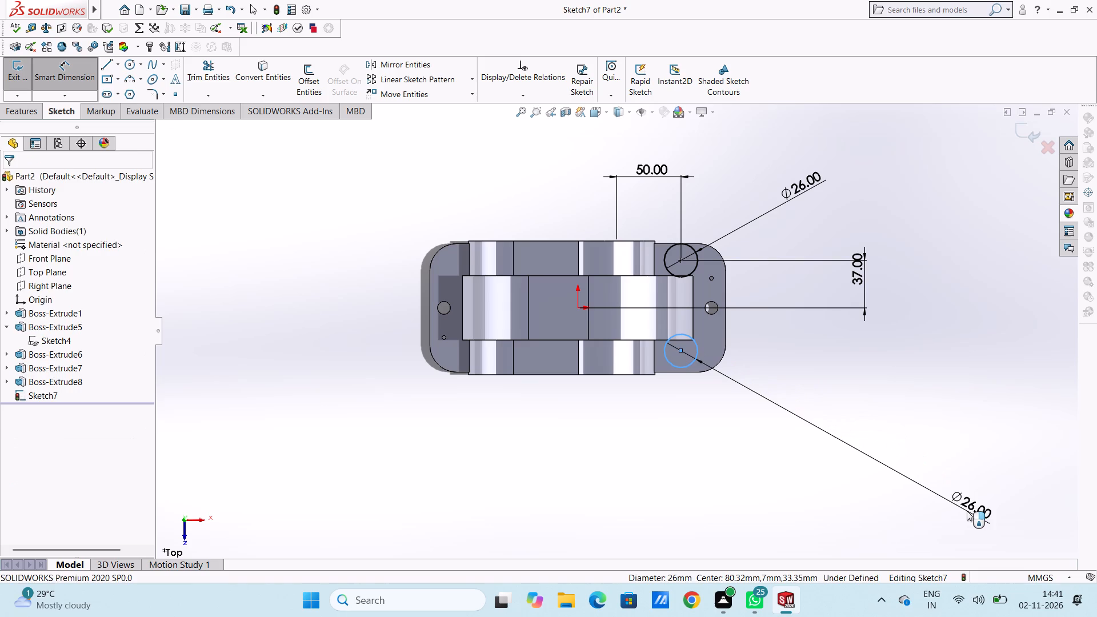
Accept the second circle's diameter dimension.
click(915, 490)
click(895, 417)
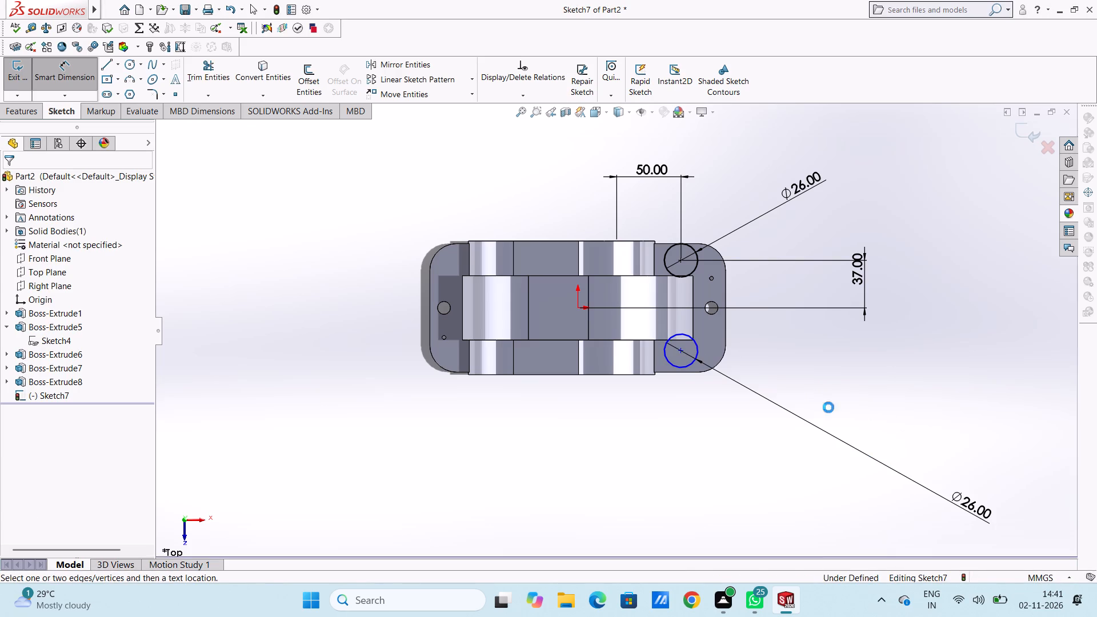
Set the distance between the centres of the first and second circles to 74 mm.
click(683, 263)
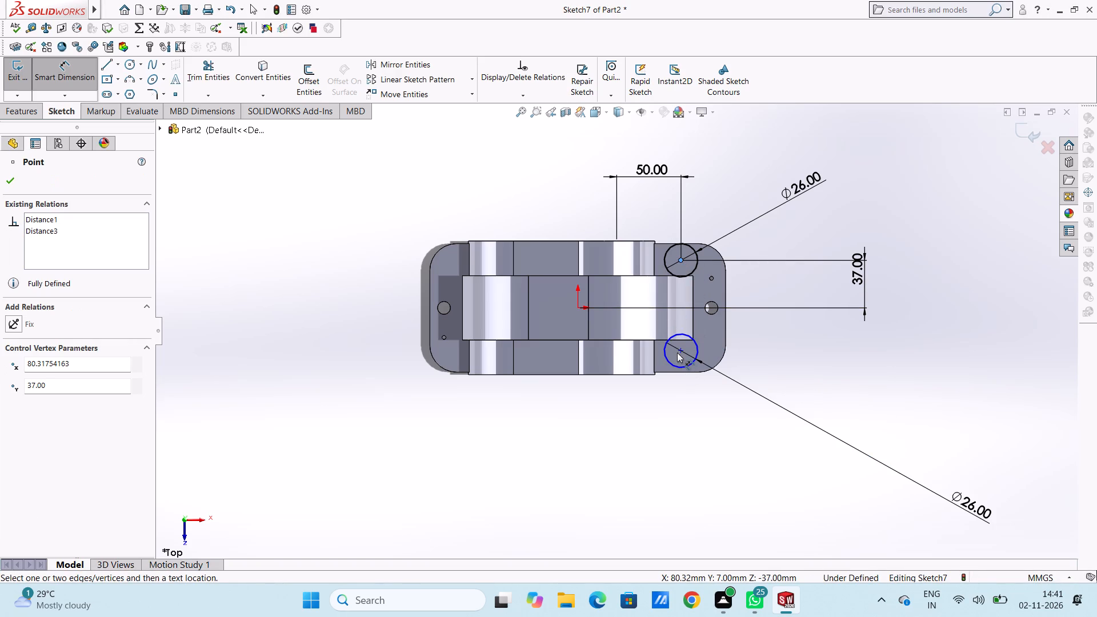
click(682, 350)
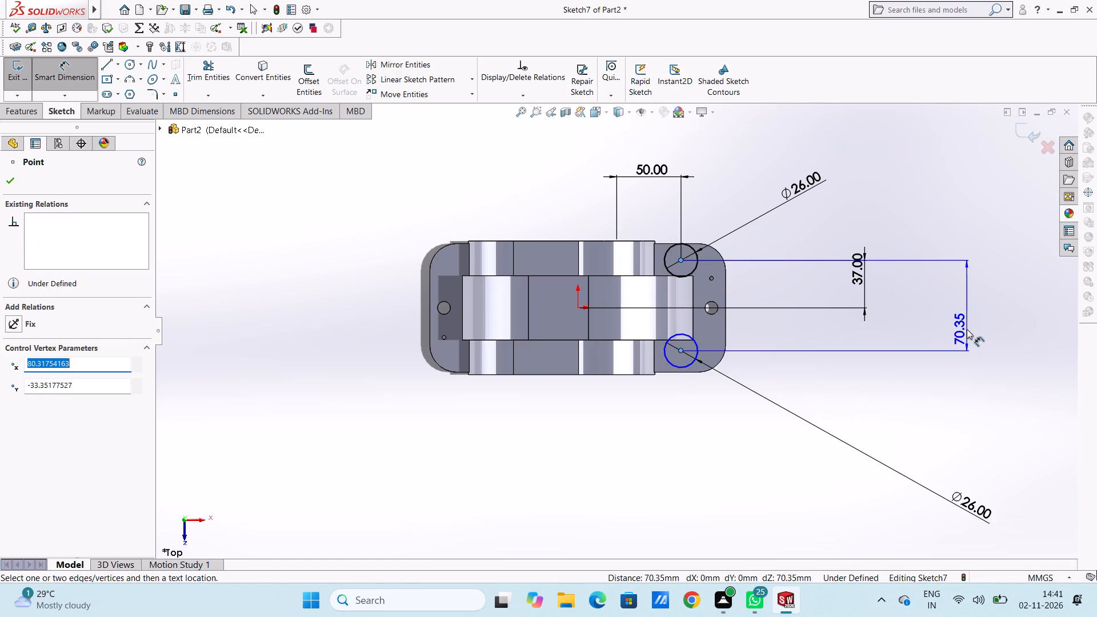
click(967, 329)
text(74)
key(Return)
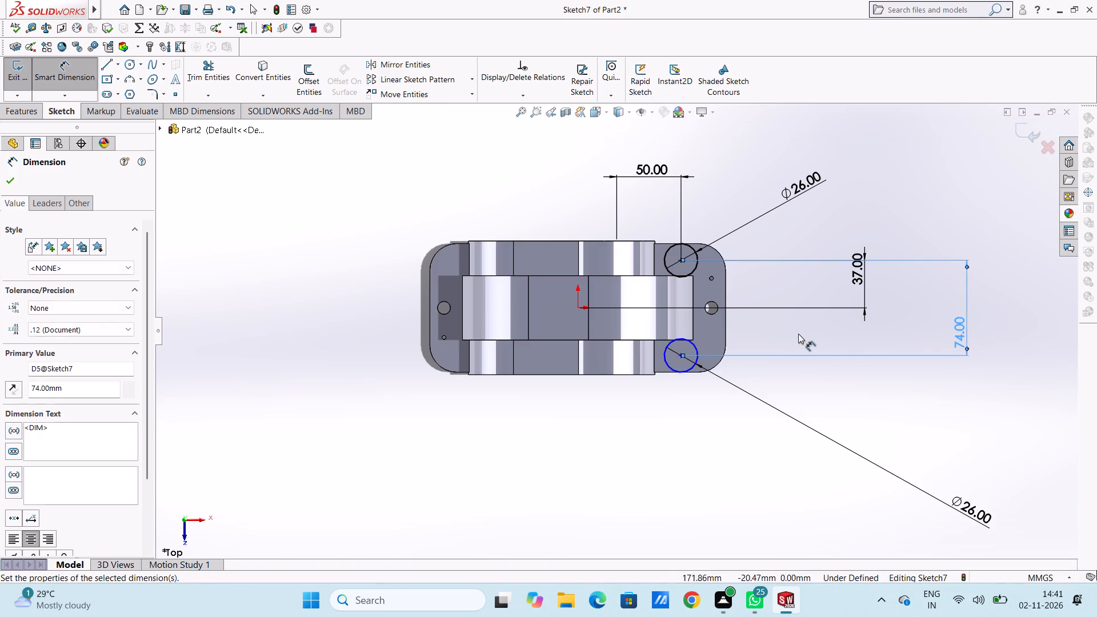
click(796, 332)
Dimension the horizontal distance from the origin to the second circle's centre.
scroll(694, 382, down, 1)
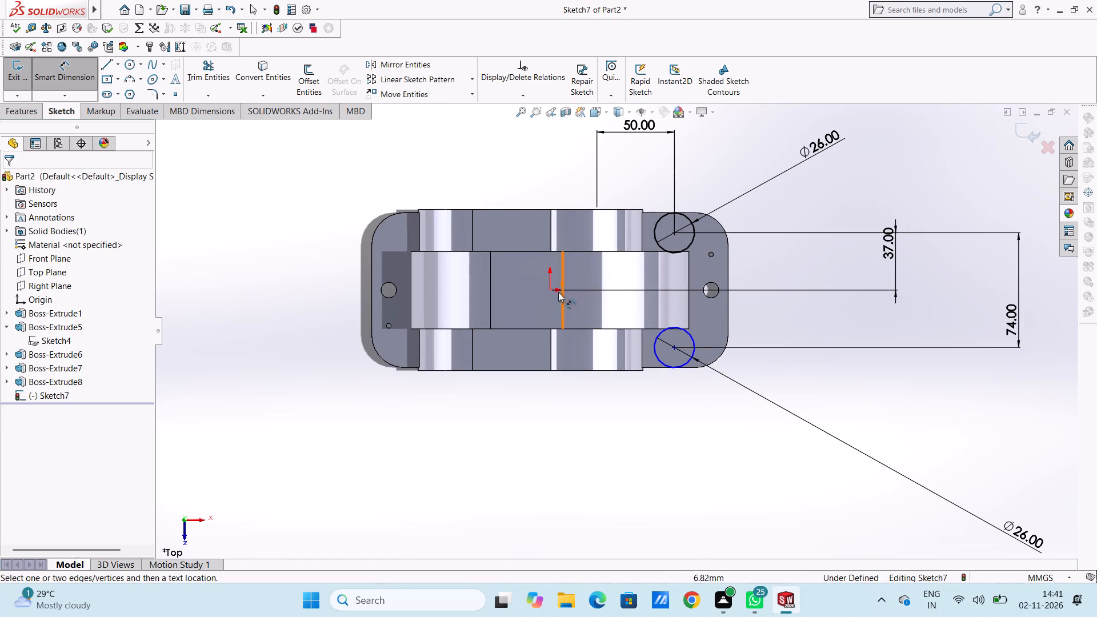
click(551, 290)
click(678, 347)
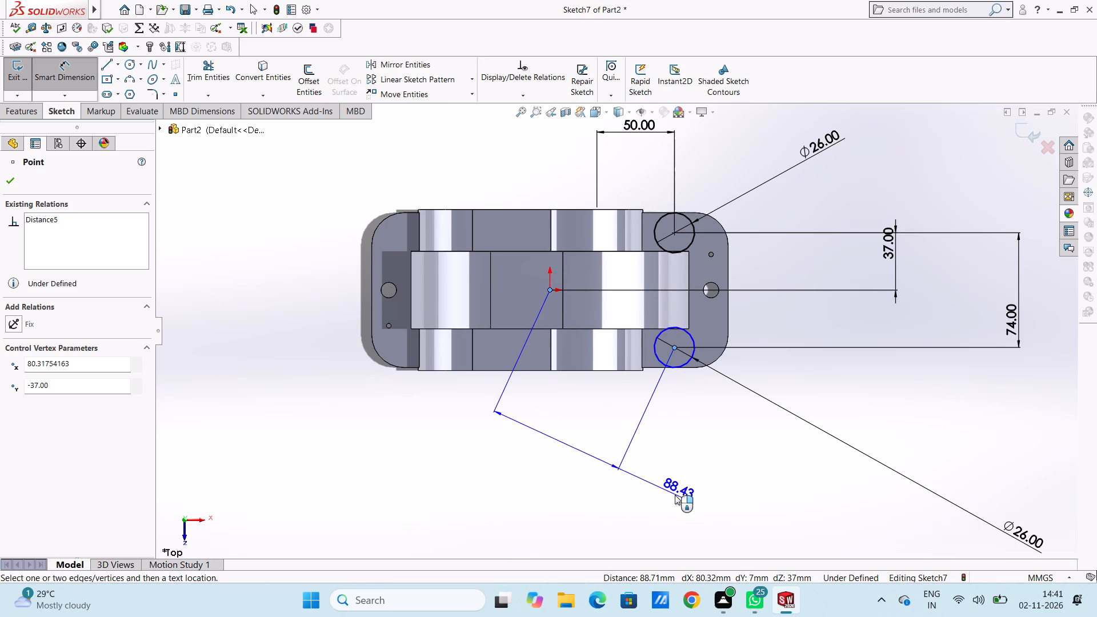
scroll(663, 496, up, 4)
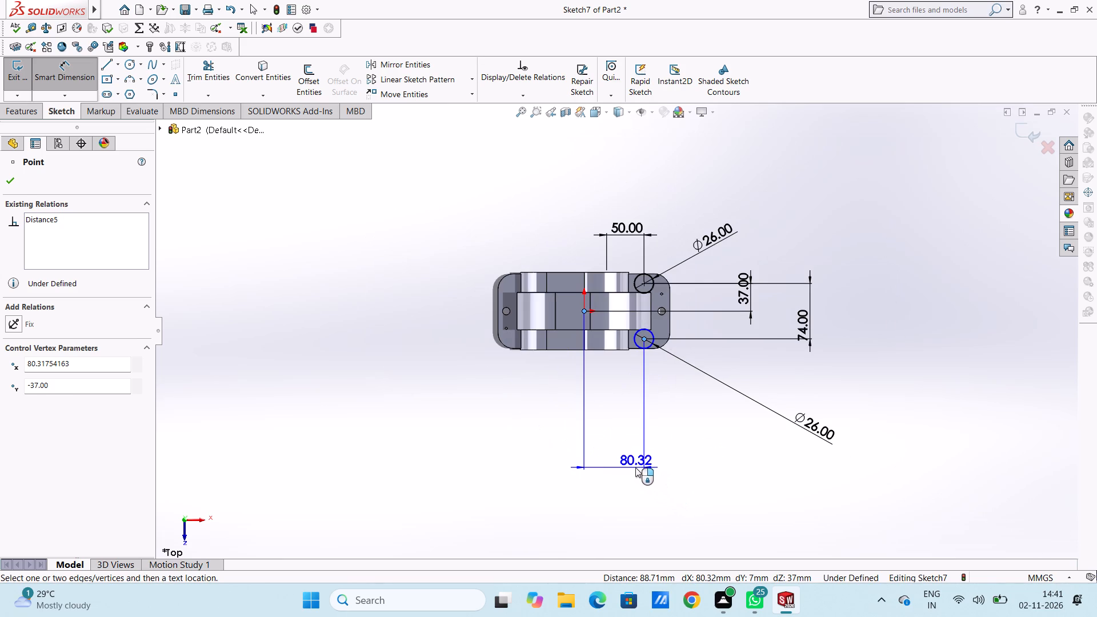
click(635, 467)
click(589, 453)
click(565, 443)
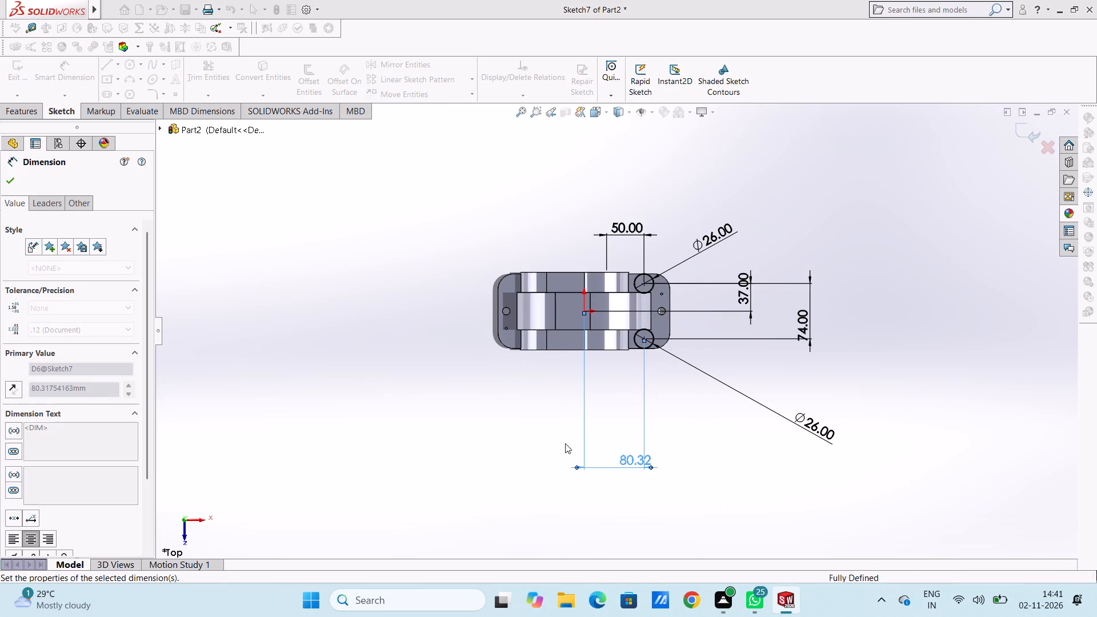
Draw a third circle of 13 mm radius at the plate's opposite end, with its centre horizontally aligned to the second circle's centre.
scroll(574, 273, down, 2)
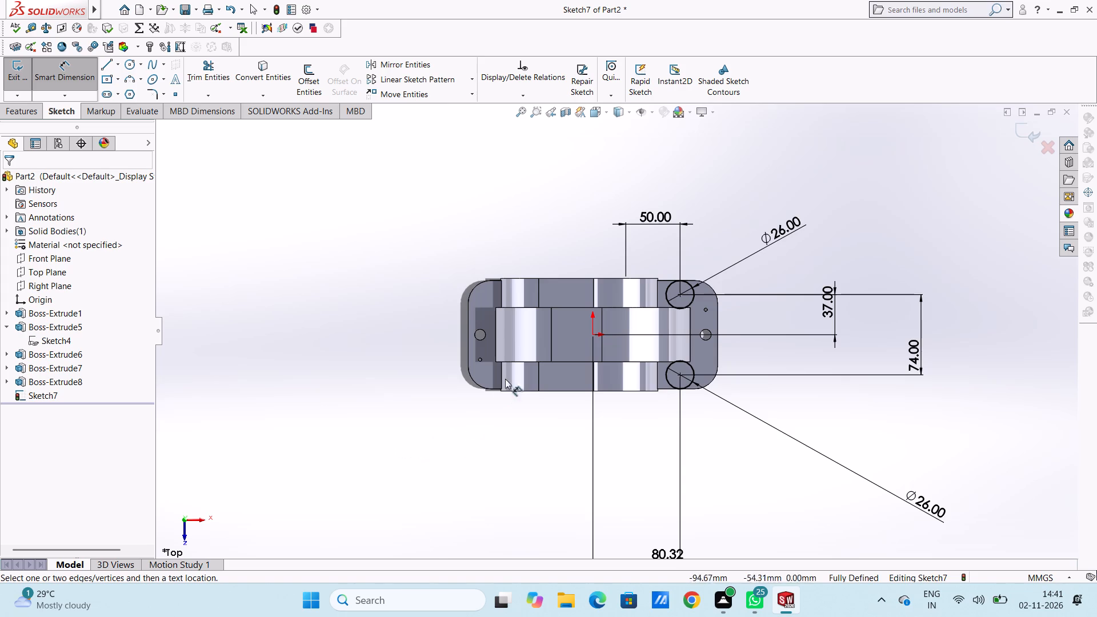
scroll(517, 371, down, 1)
click(131, 66)
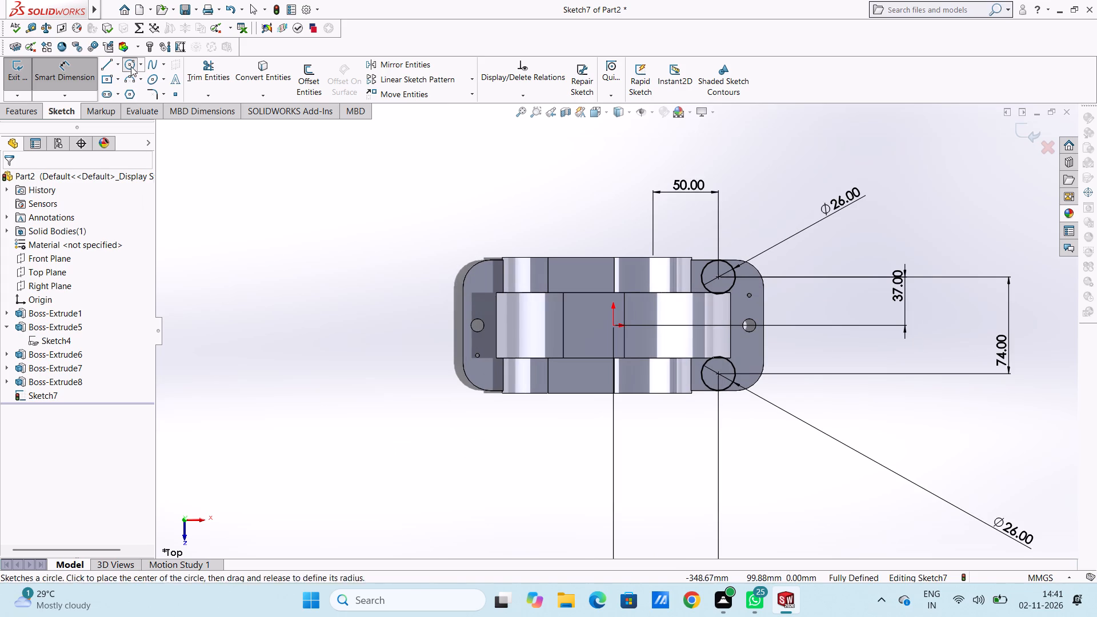
scroll(536, 387, down, 4)
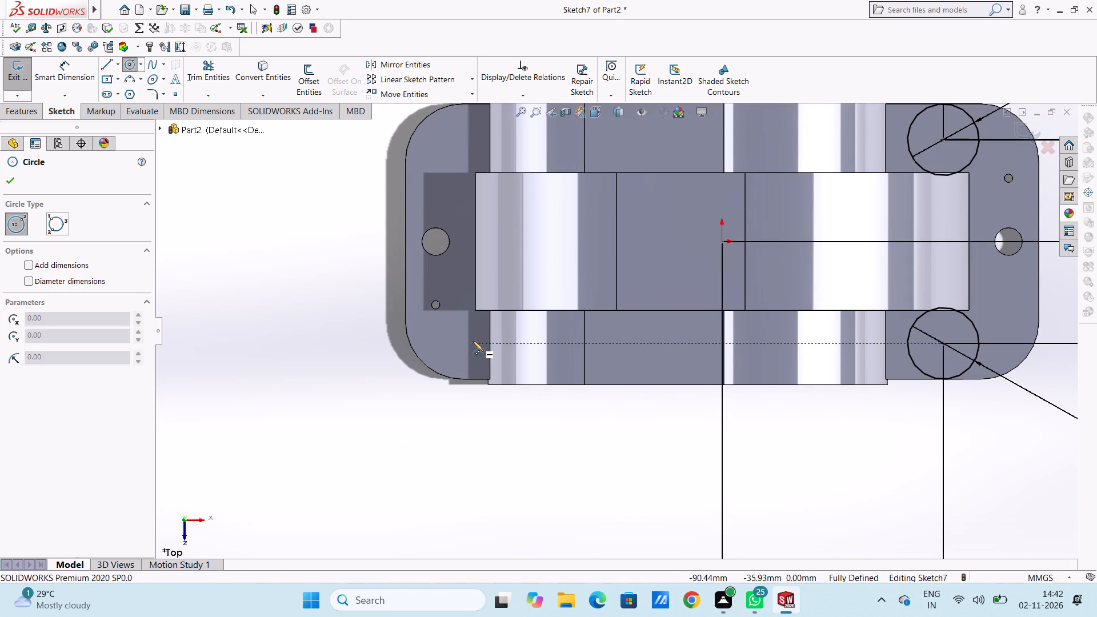
click(471, 344)
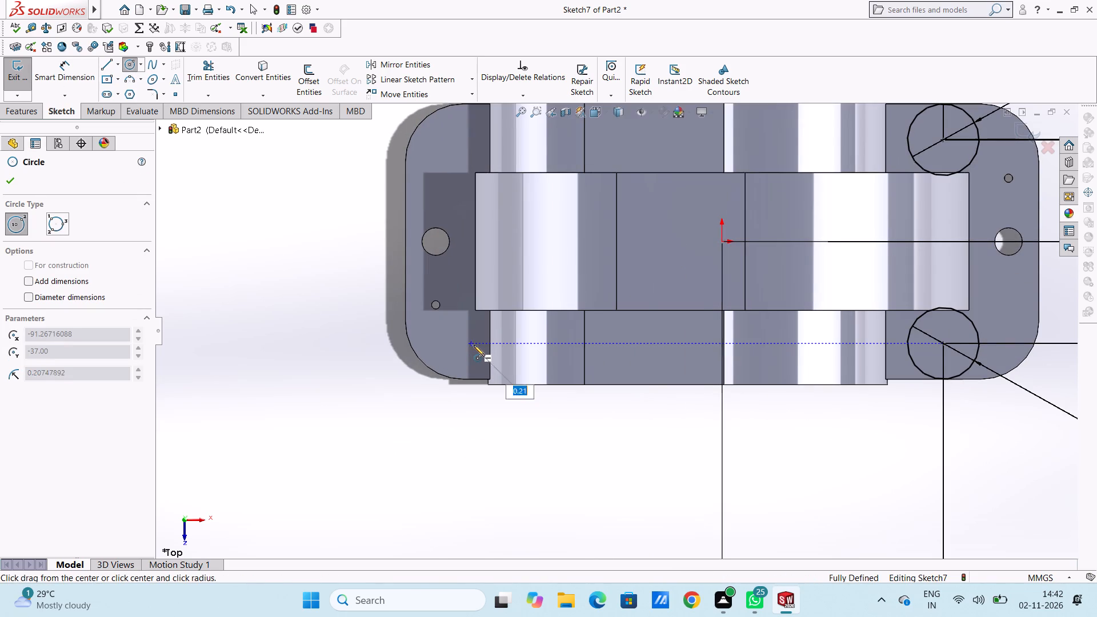
click(477, 382)
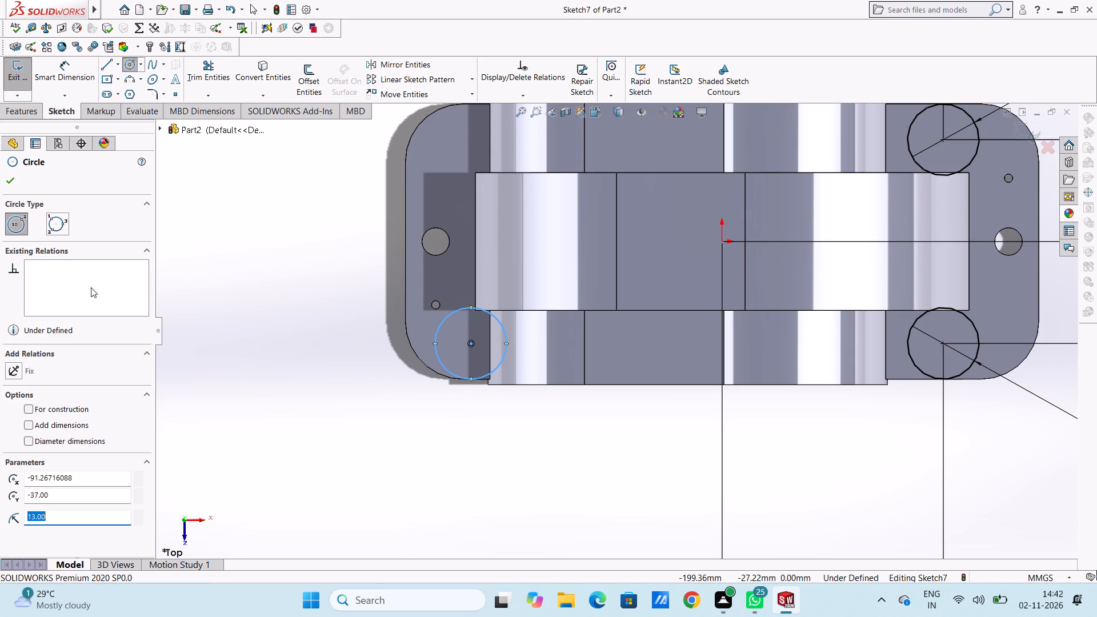
click(11, 181)
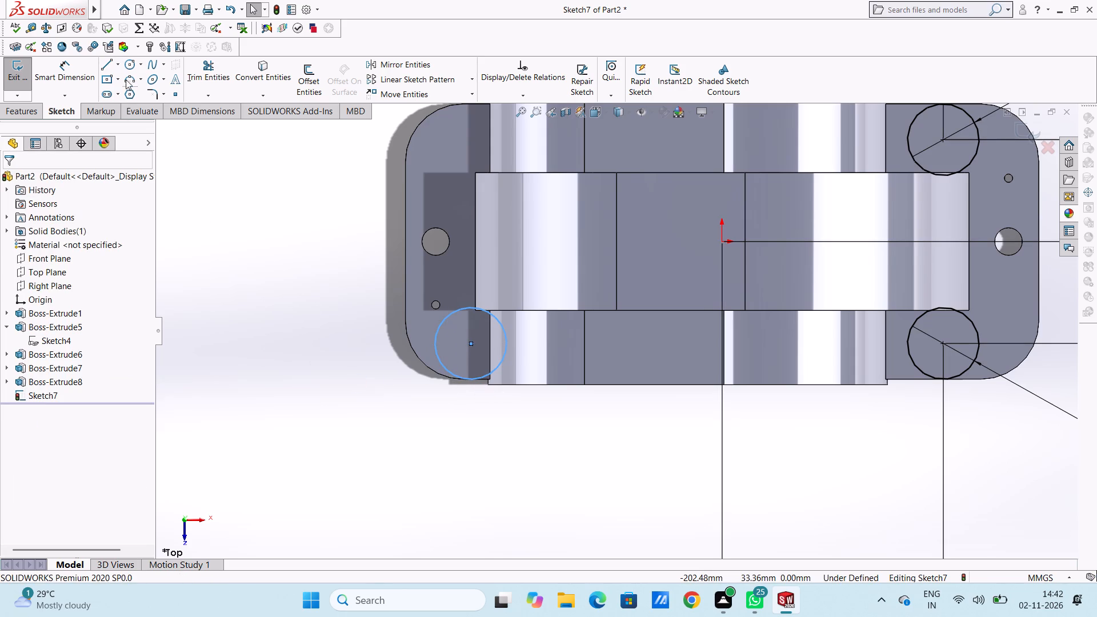
Draw a fourth circle of 13 mm radius across the central body, vertically aligned with the third and about 38 mm from the origin across the width.
click(127, 65)
scroll(462, 178, up, 3)
scroll(541, 211, down, 4)
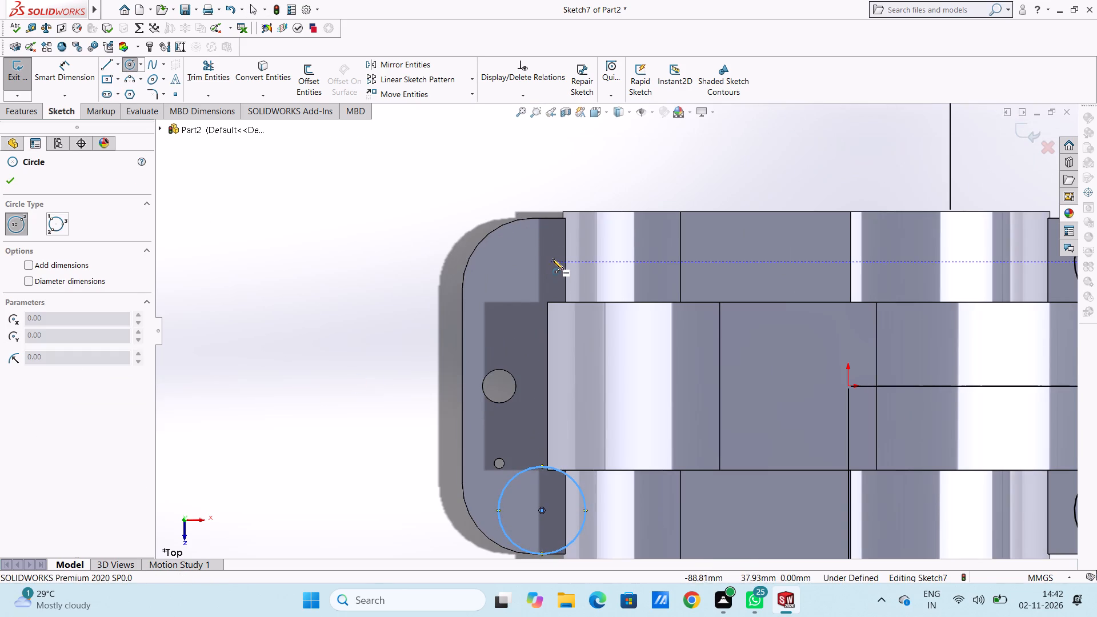
click(545, 258)
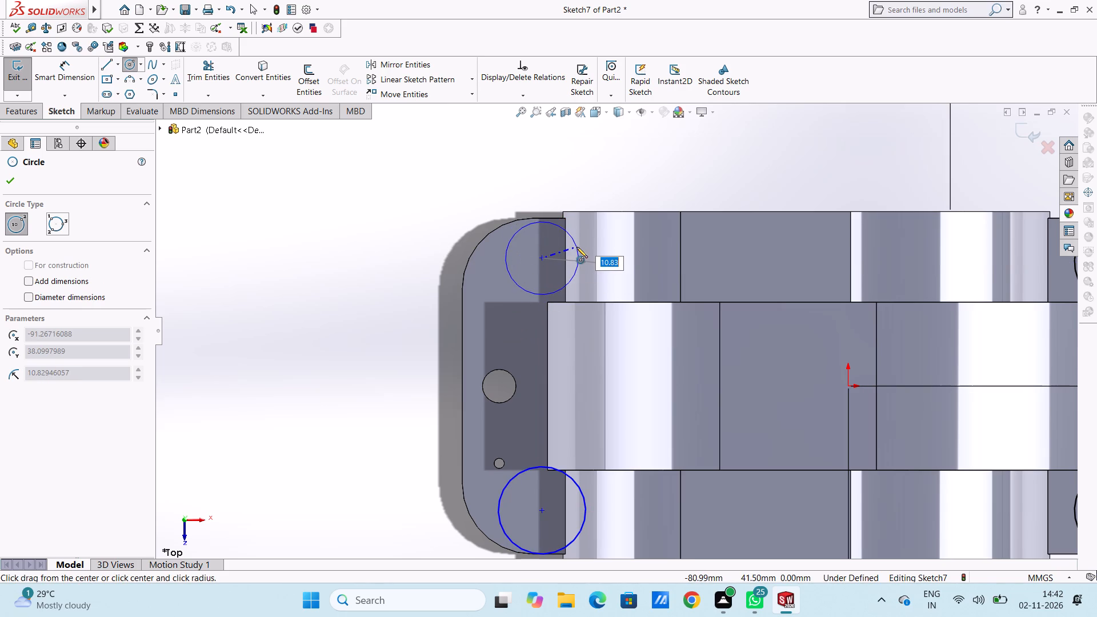
text(13)
key(Return)
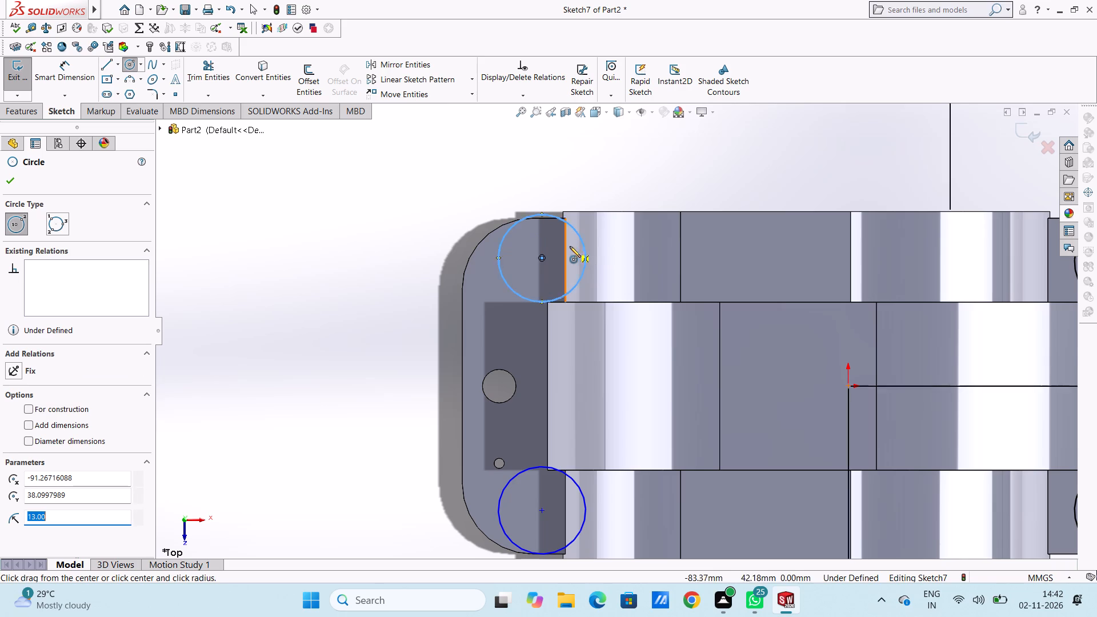
scroll(566, 304, up, 4)
scroll(828, 422, up, 3)
scroll(792, 421, down, 1)
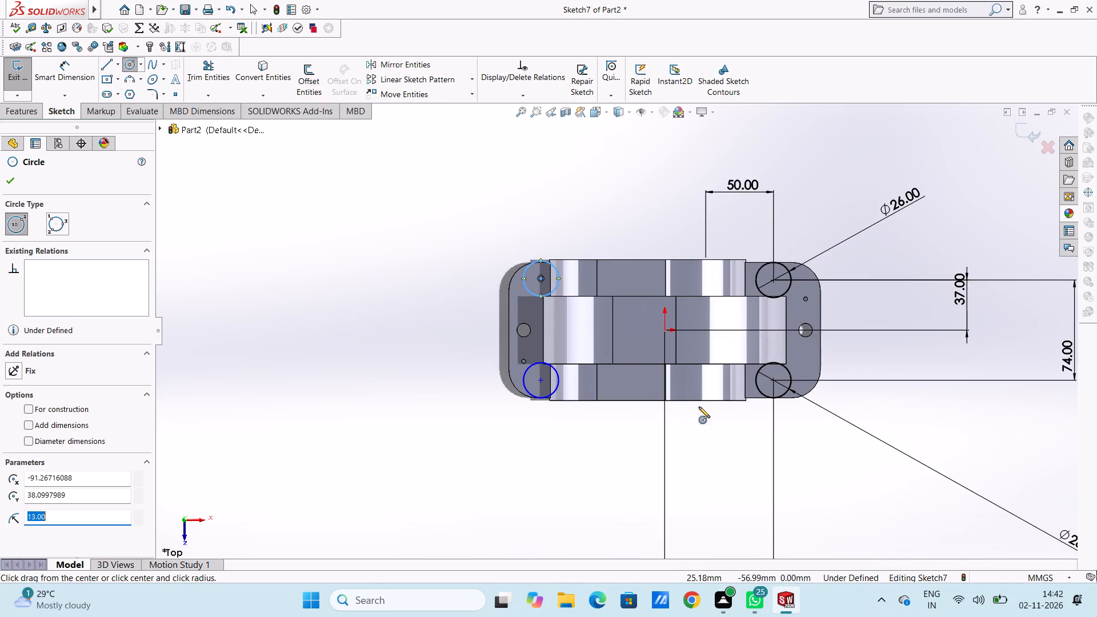
click(11, 182)
click(207, 239)
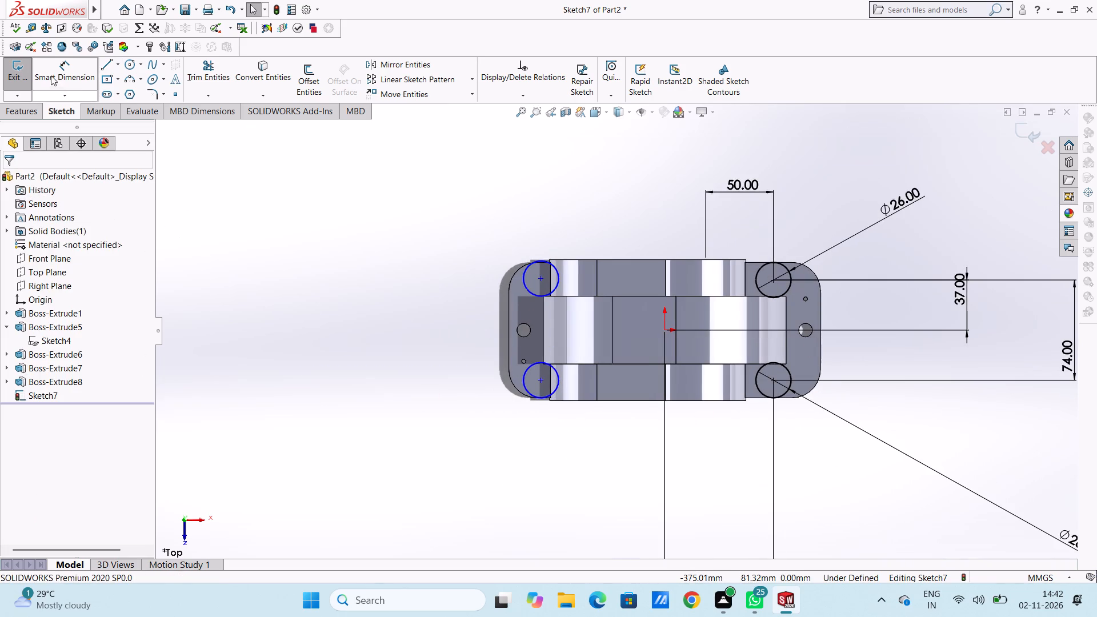
Dimension the third circle's diameter.
click(76, 75)
scroll(663, 494, down, 2)
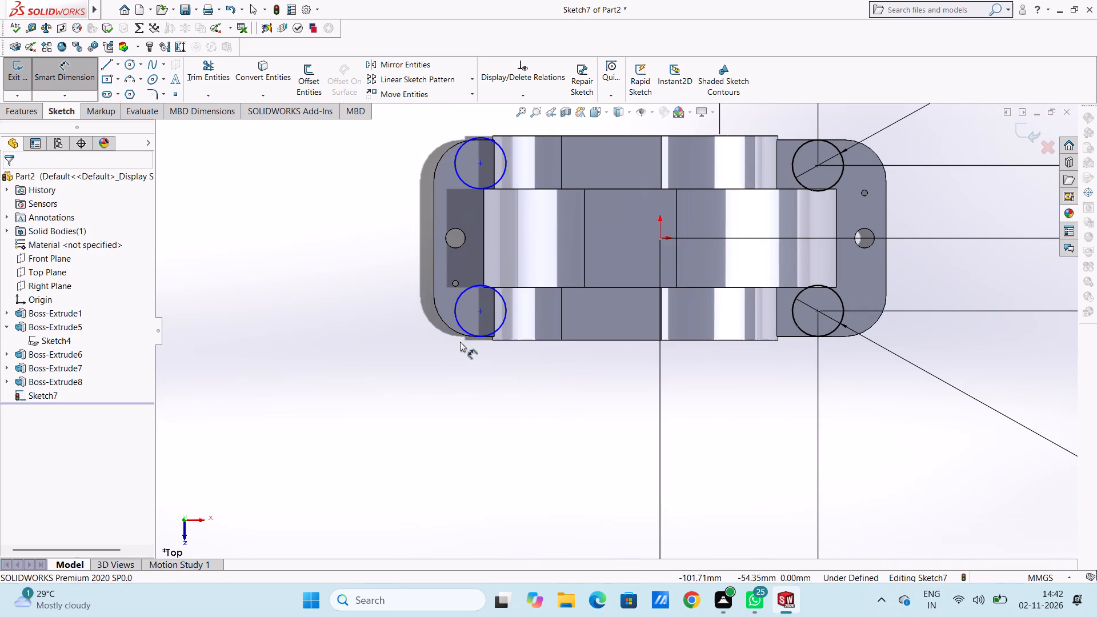
click(459, 321)
scroll(345, 453, up, 3)
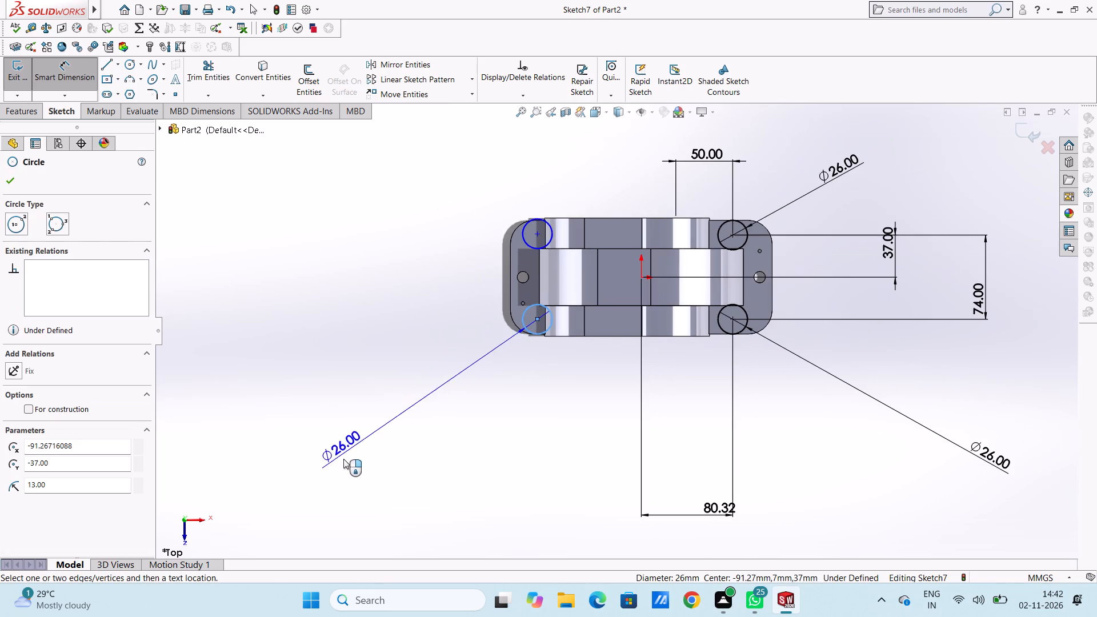
click(302, 473)
click(254, 459)
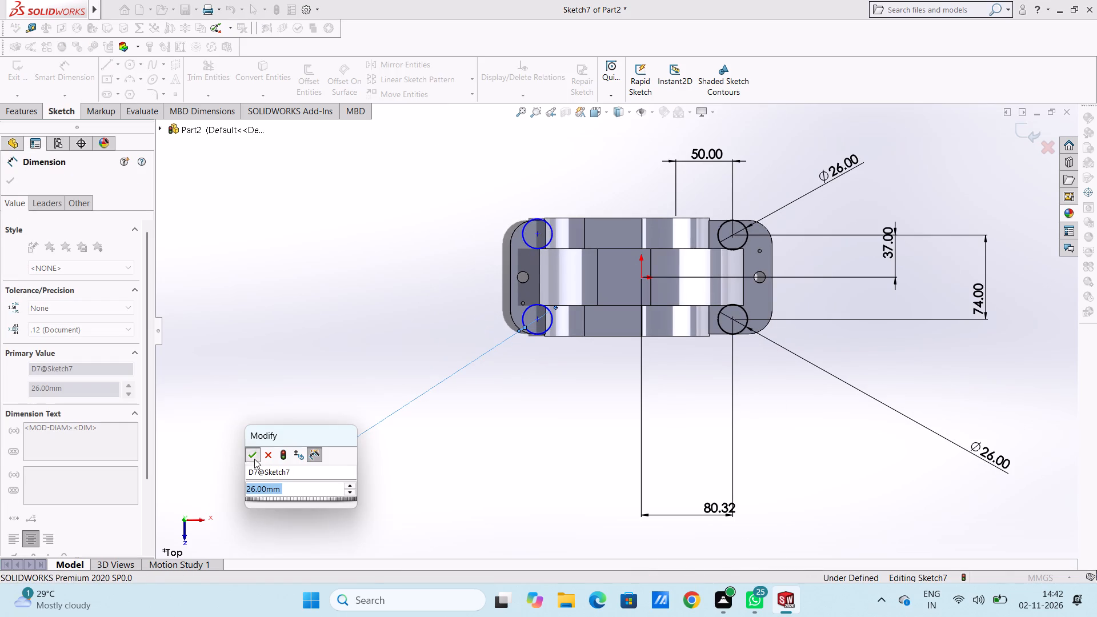
click(290, 391)
Dimension the fourth circle's diameter.
scroll(609, 197, up, 3)
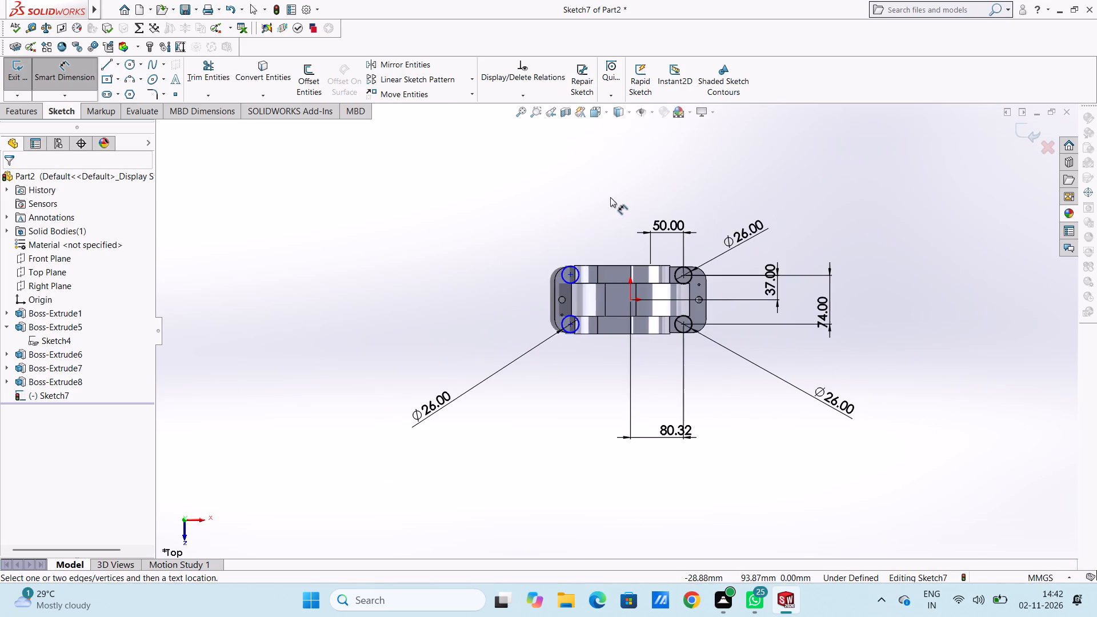
scroll(615, 216, down, 6)
click(487, 393)
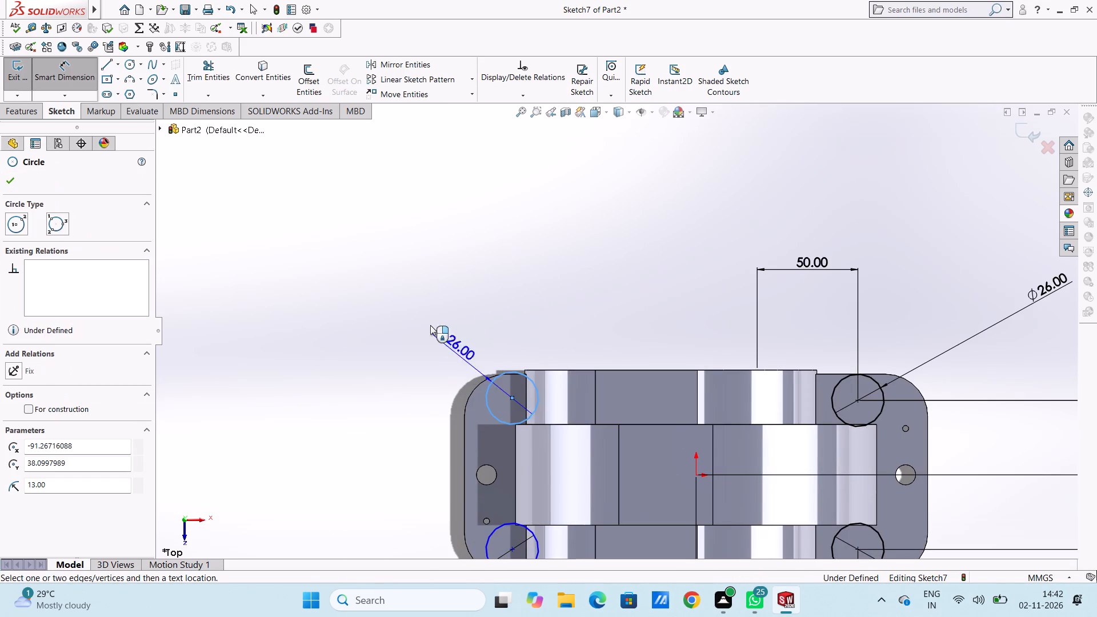
click(342, 181)
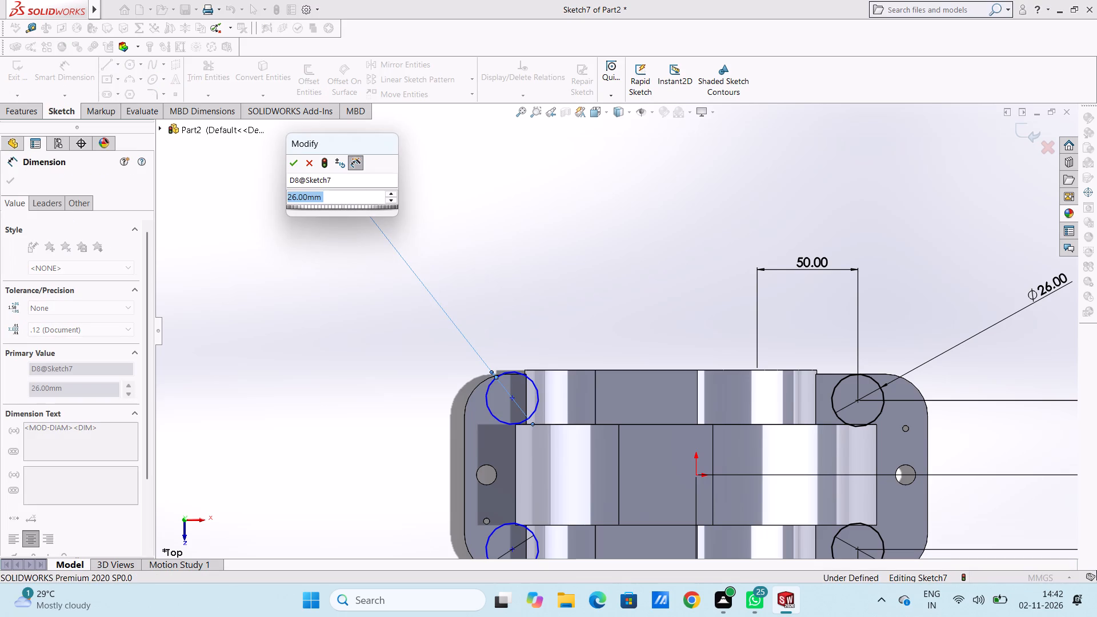
click(291, 160)
click(286, 235)
Dimension the horizontal distance between the centres of the third and second circles and set it to 158 mm.
scroll(586, 355, up, 4)
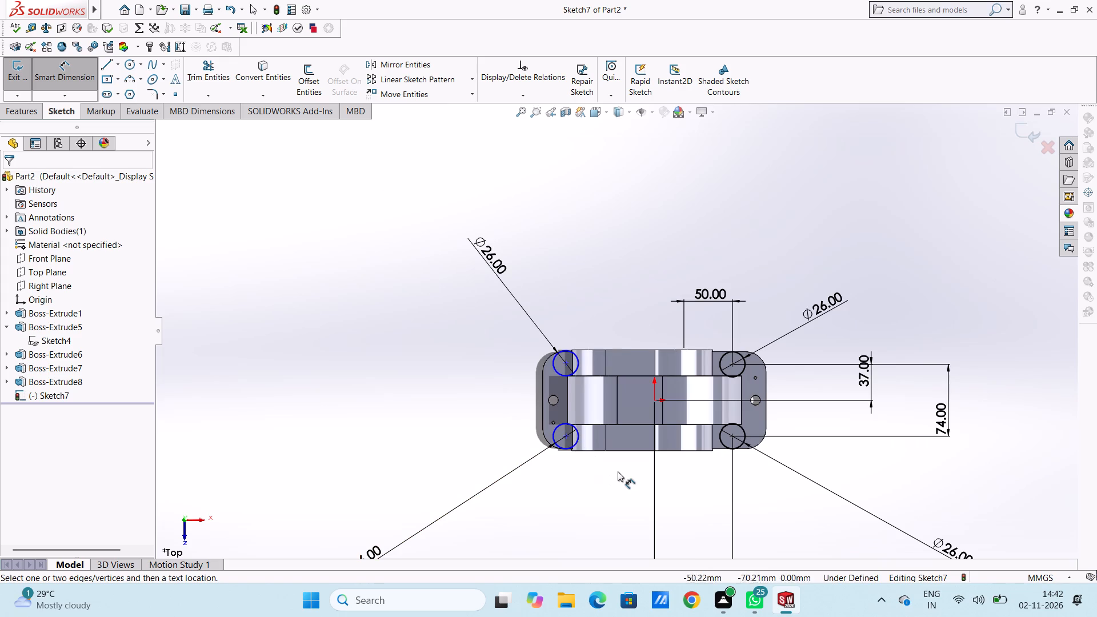
scroll(620, 472, down, 2)
click(541, 404)
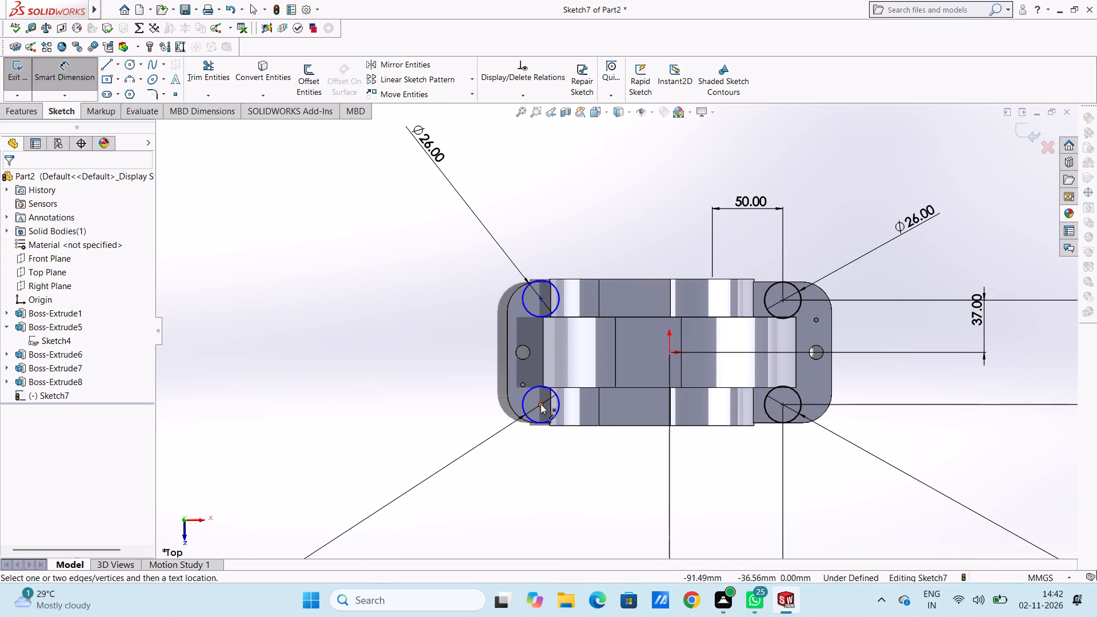
click(782, 404)
scroll(710, 494, up, 3)
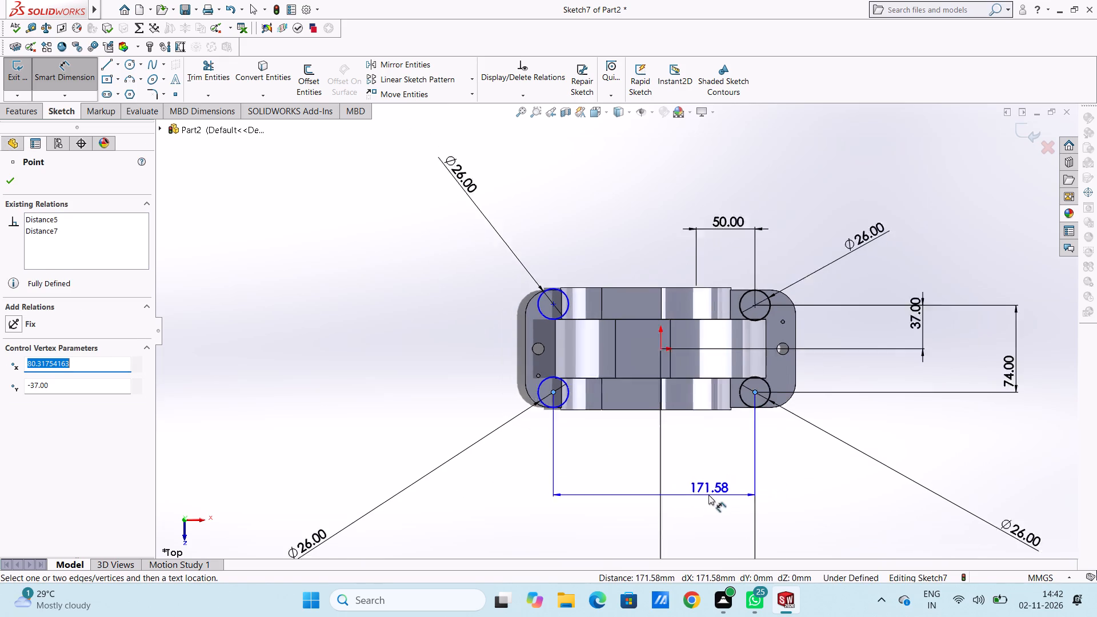
scroll(708, 495, up, 1)
click(510, 536)
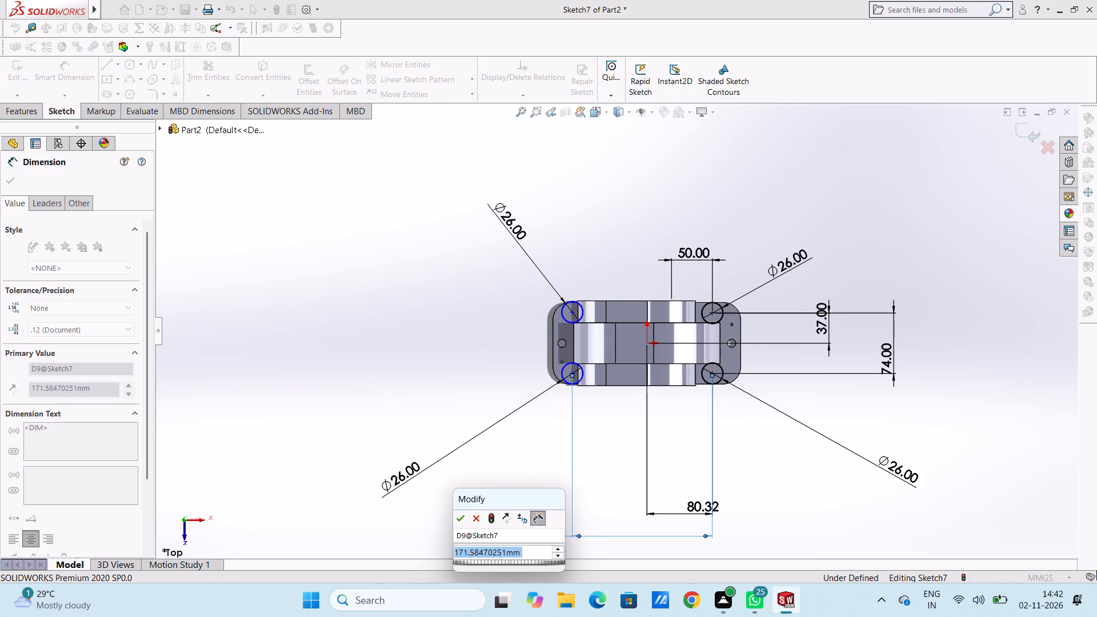
text(158)
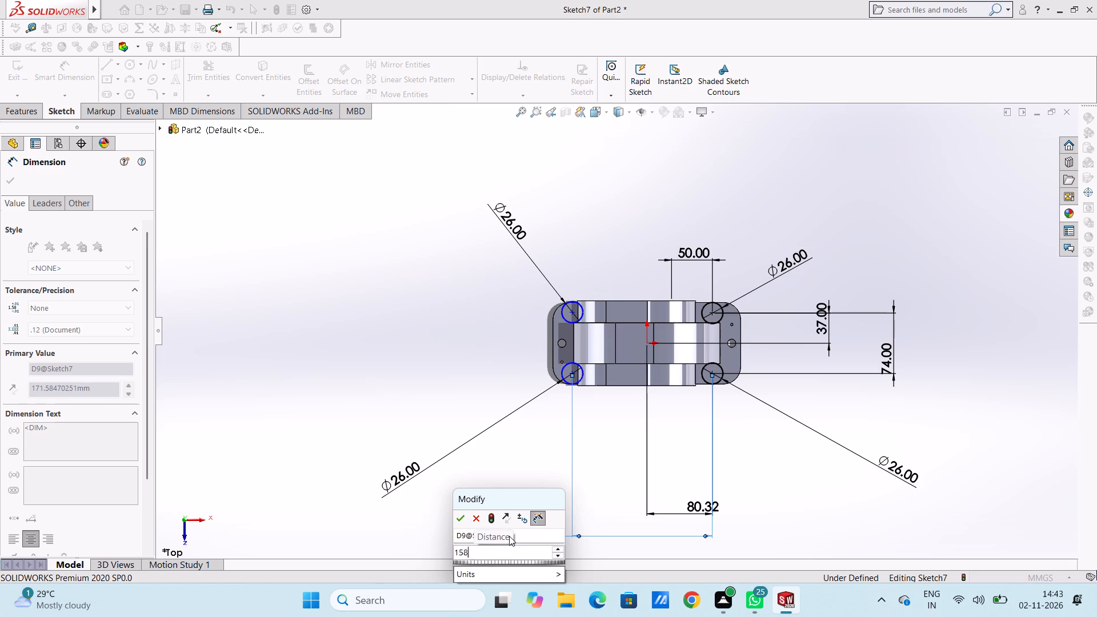
key(Return)
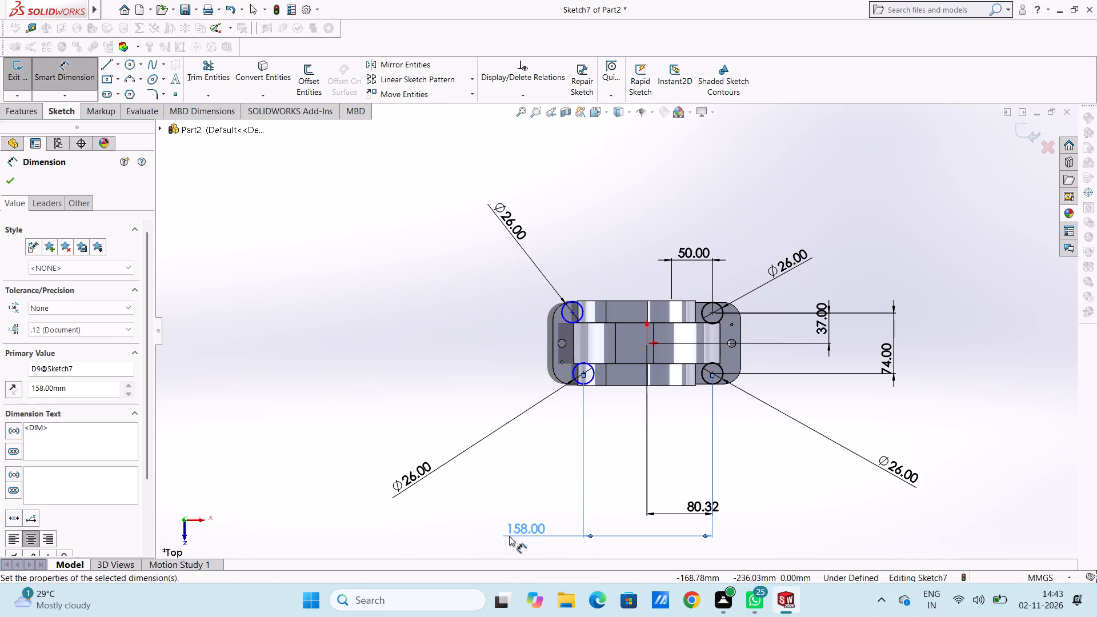
click(448, 352)
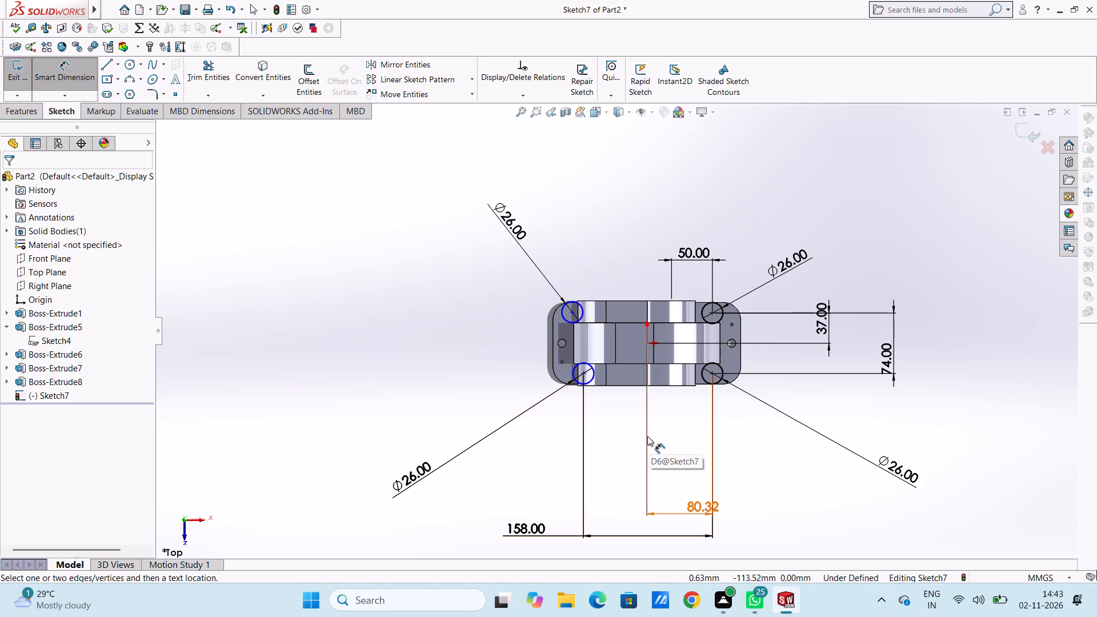
Change the distance between the third and second circles' centres to 158+0.5 mm.
scroll(605, 465, up, 2)
scroll(607, 498, down, 2)
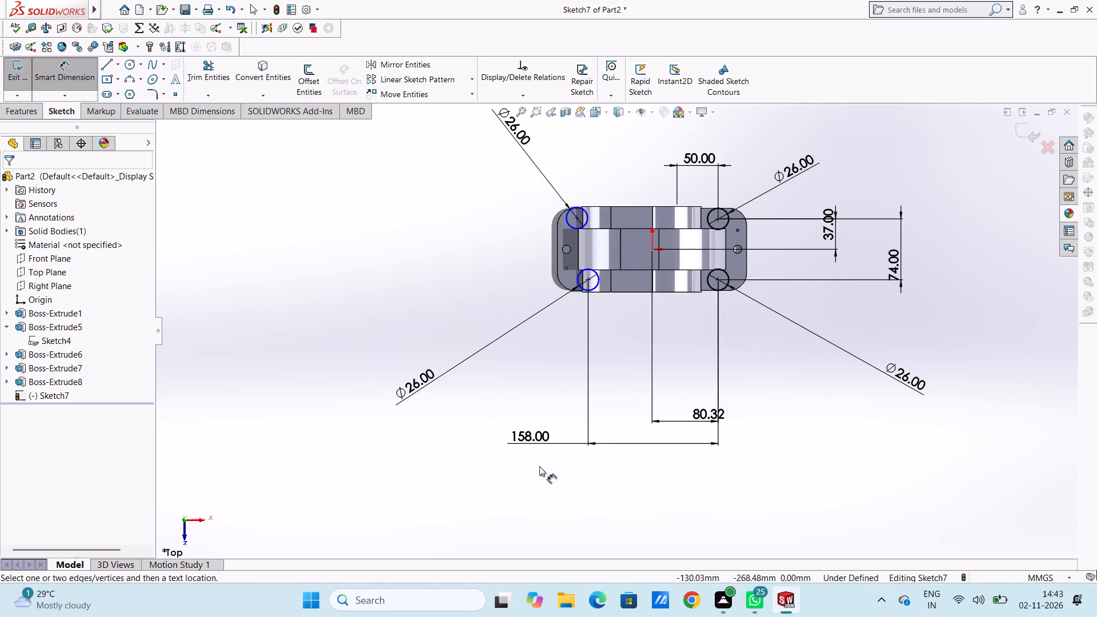
double_click(525, 440)
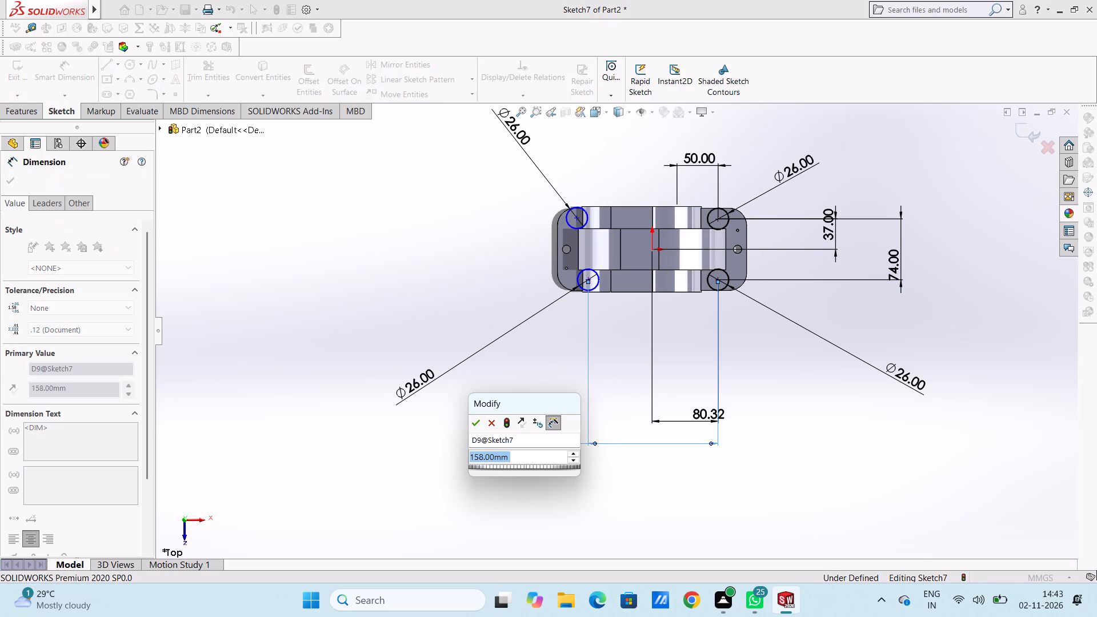
text(158+)
text(0.5)
key(Return)
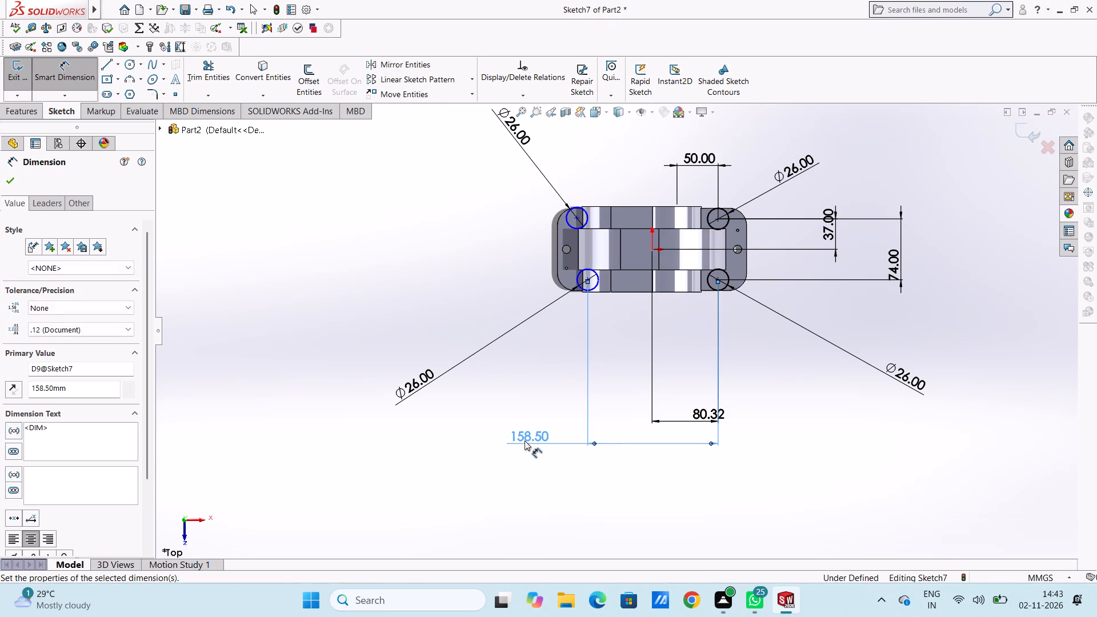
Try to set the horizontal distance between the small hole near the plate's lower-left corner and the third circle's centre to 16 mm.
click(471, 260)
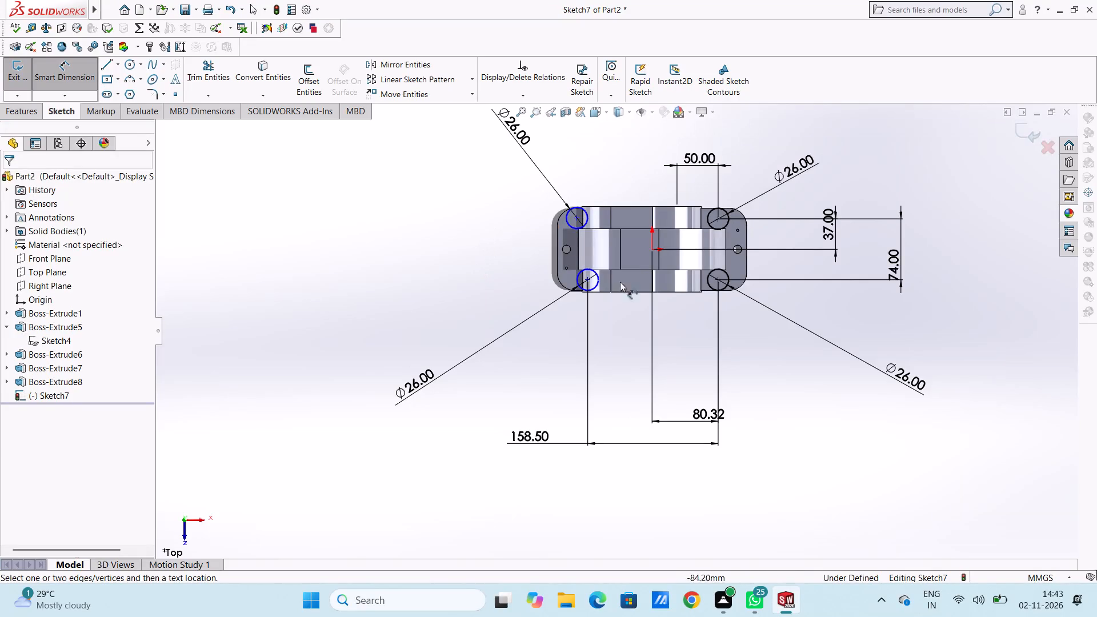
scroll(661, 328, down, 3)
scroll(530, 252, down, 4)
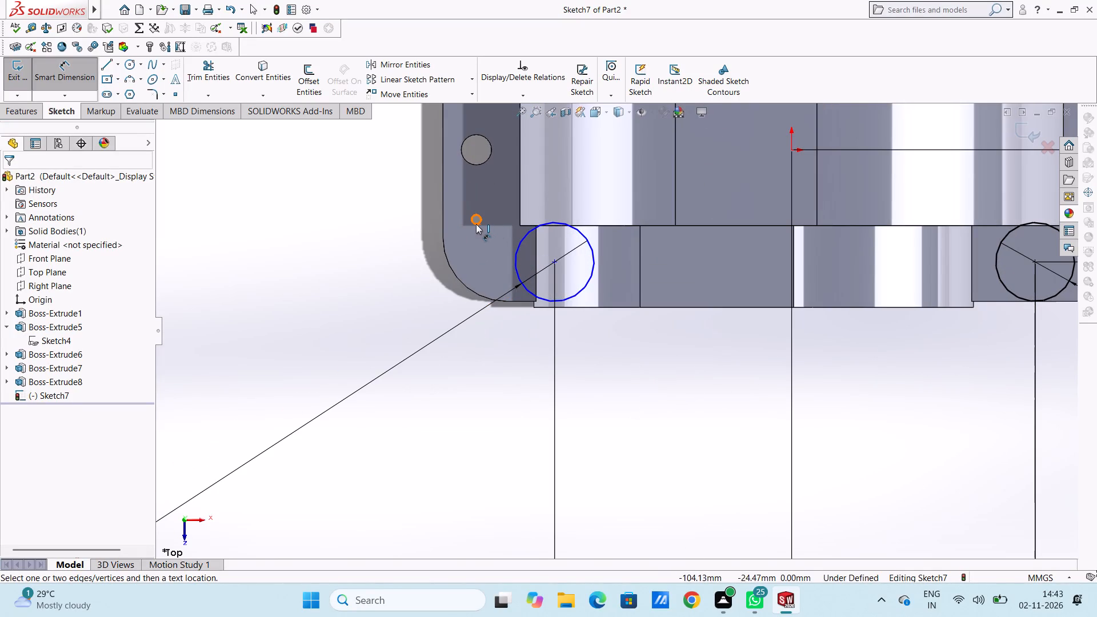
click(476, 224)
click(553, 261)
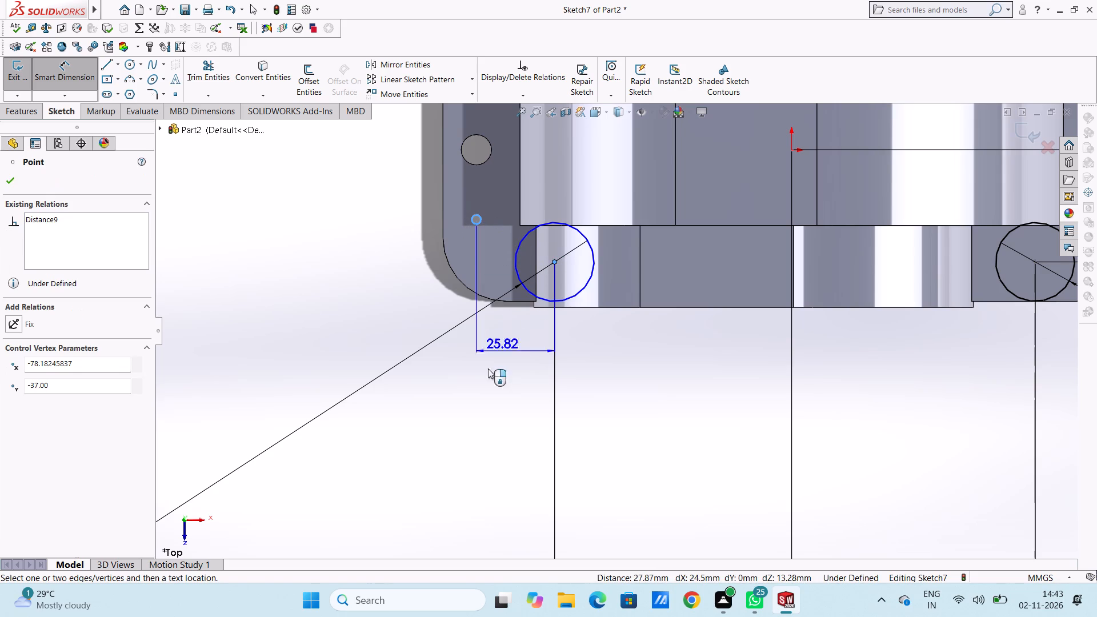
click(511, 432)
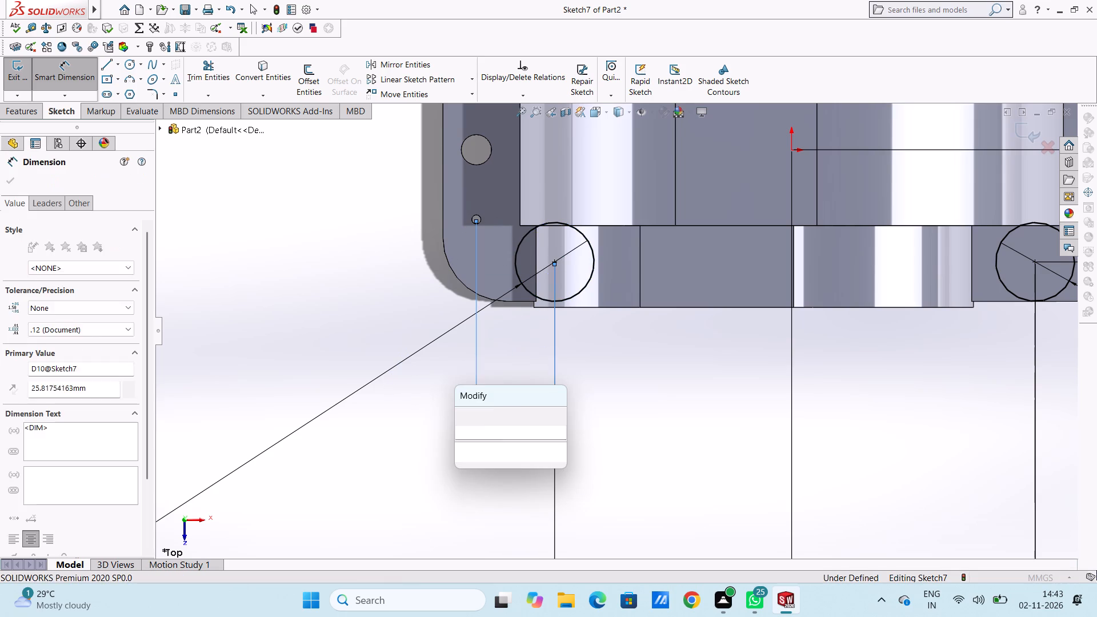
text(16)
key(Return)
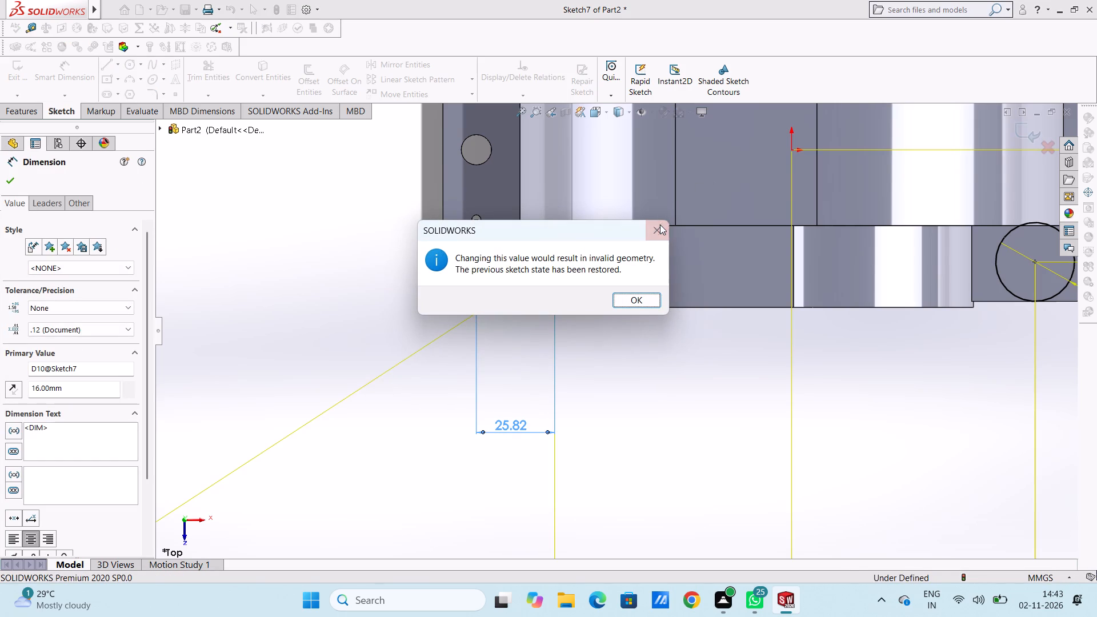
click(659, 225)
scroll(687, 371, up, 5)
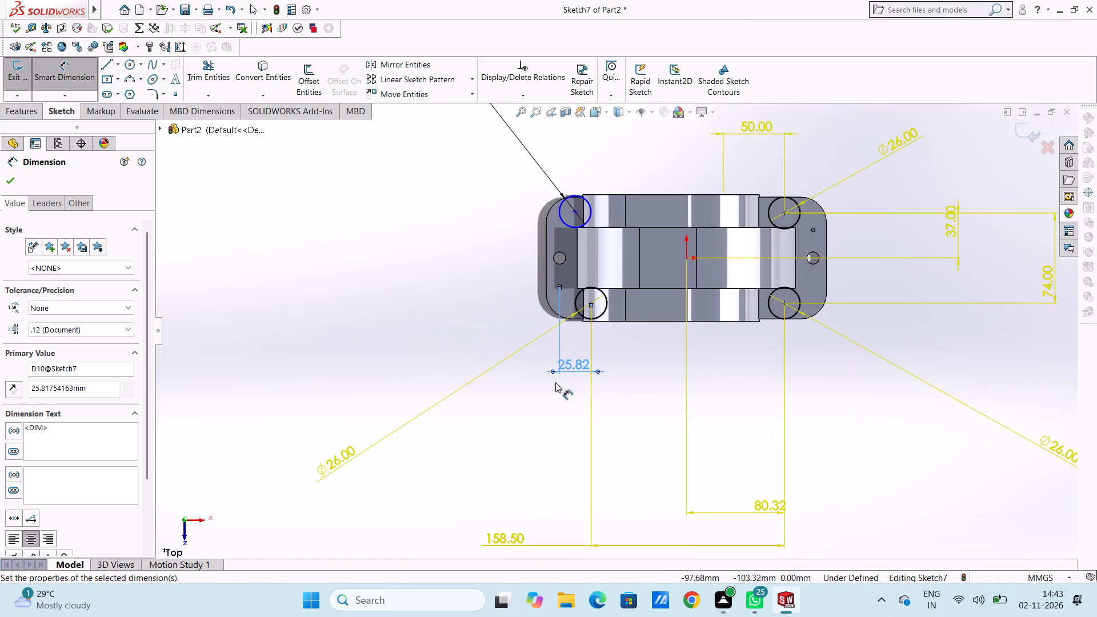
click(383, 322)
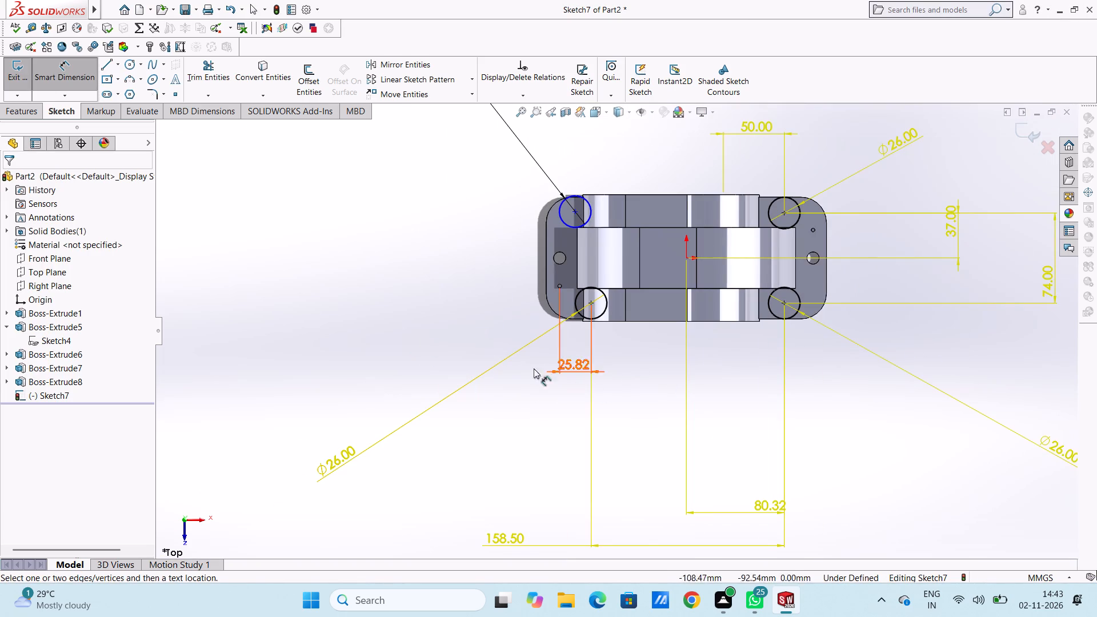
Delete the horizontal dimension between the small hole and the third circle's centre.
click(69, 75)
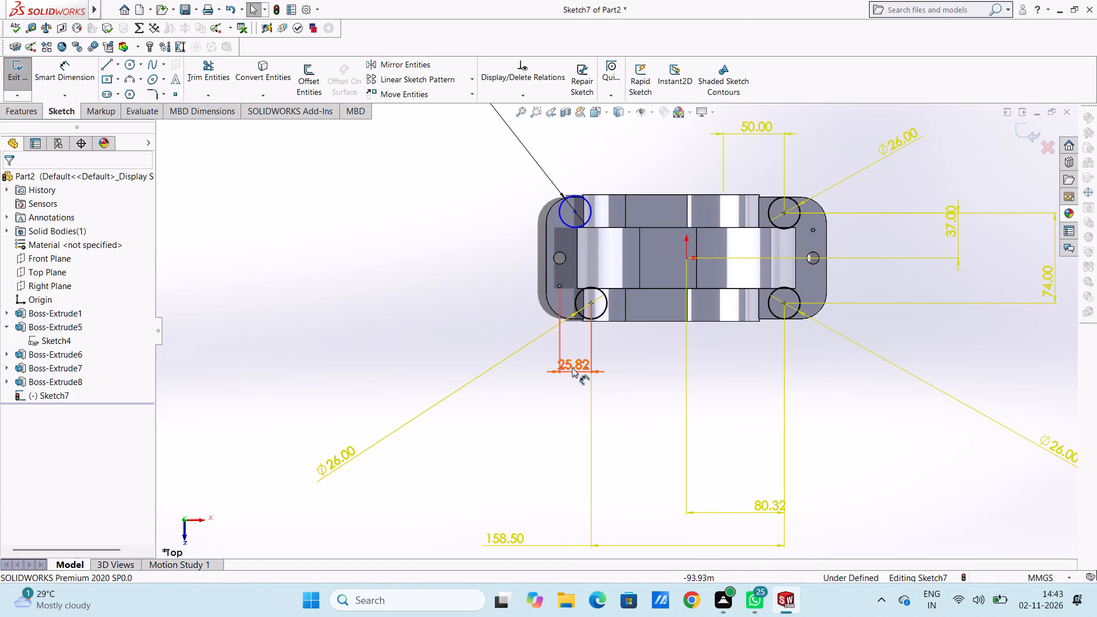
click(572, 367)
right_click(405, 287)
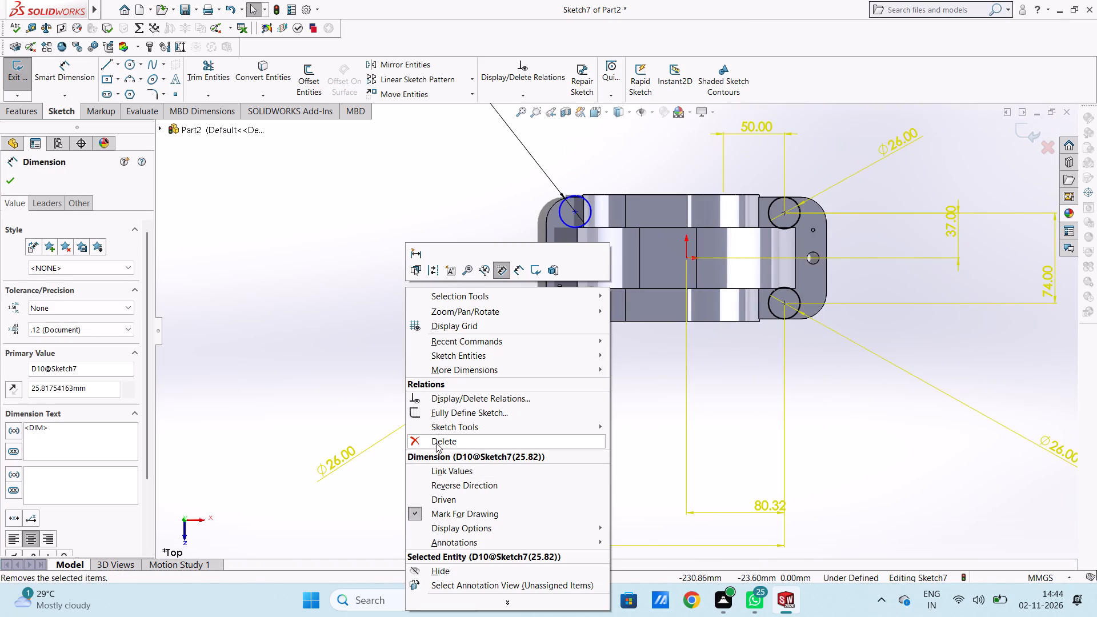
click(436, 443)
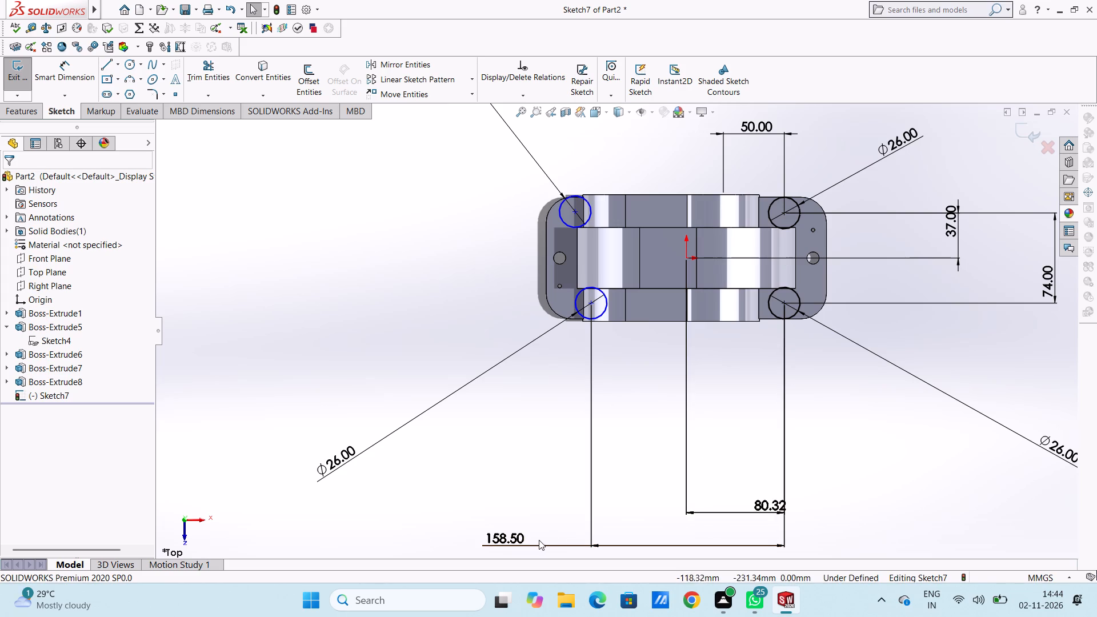
Delete the 158.50 mm horizontal dimension between the third and second circles' centres.
click(504, 540)
right_click(501, 451)
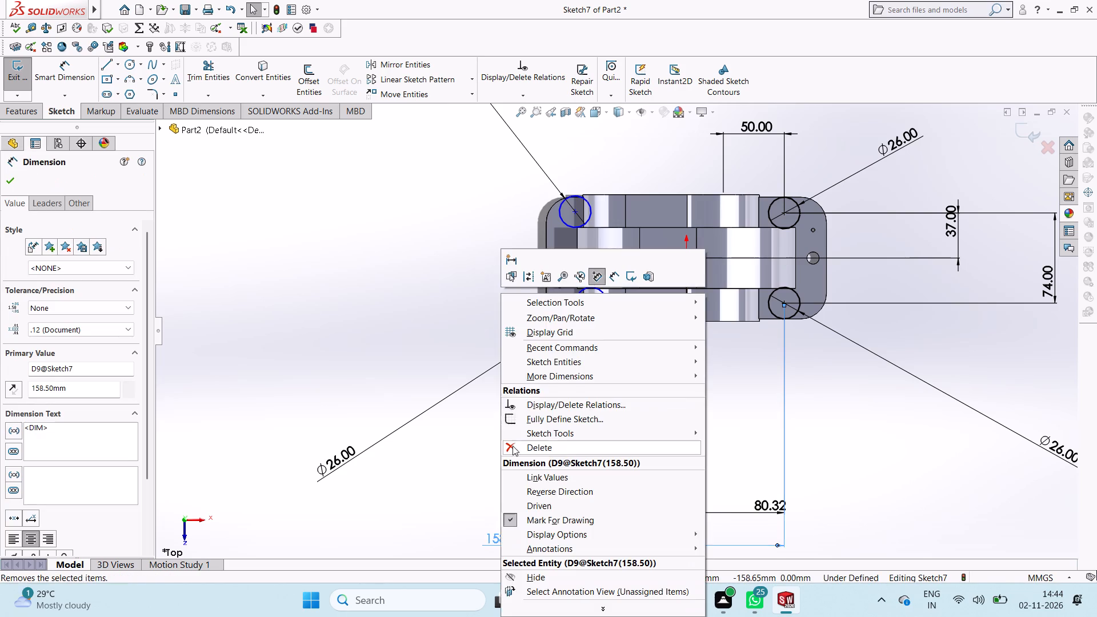
click(513, 451)
scroll(561, 408, up, 2)
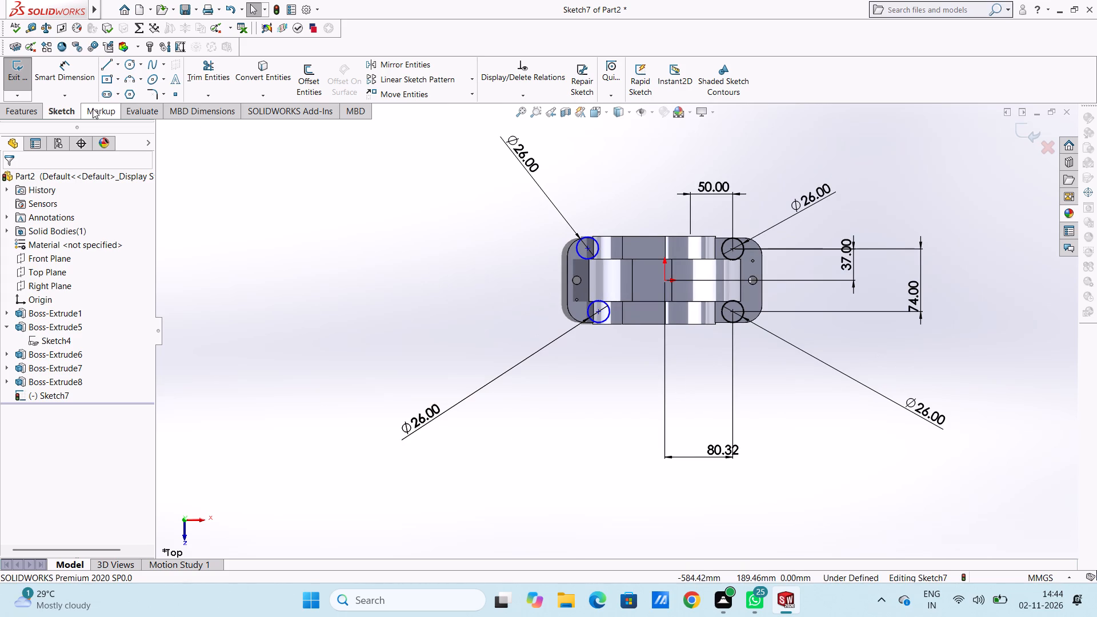
Dimension the horizontal distance from the small lower-left hole to the third circle's centre and set it to 16 mm.
click(68, 76)
scroll(638, 333, down, 2)
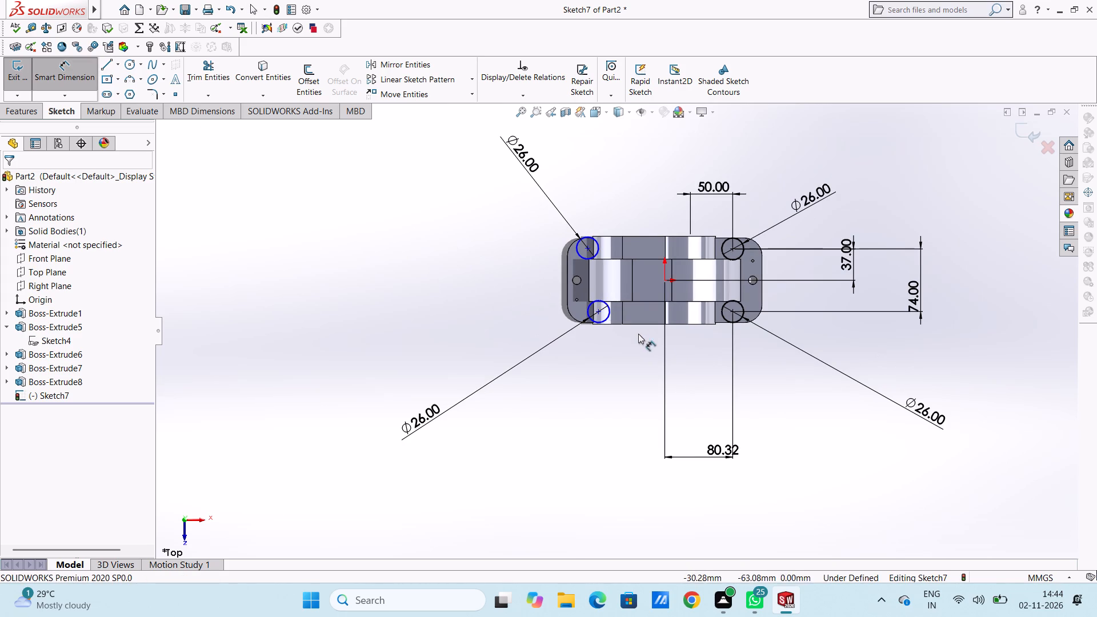
scroll(638, 334, down, 4)
click(437, 229)
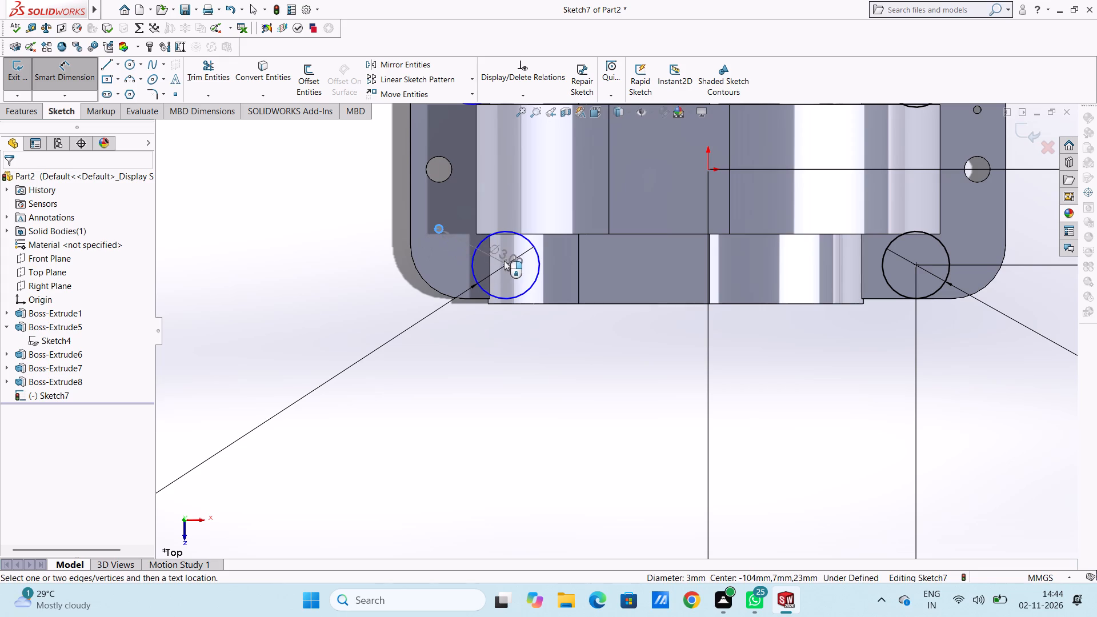
click(505, 263)
click(471, 429)
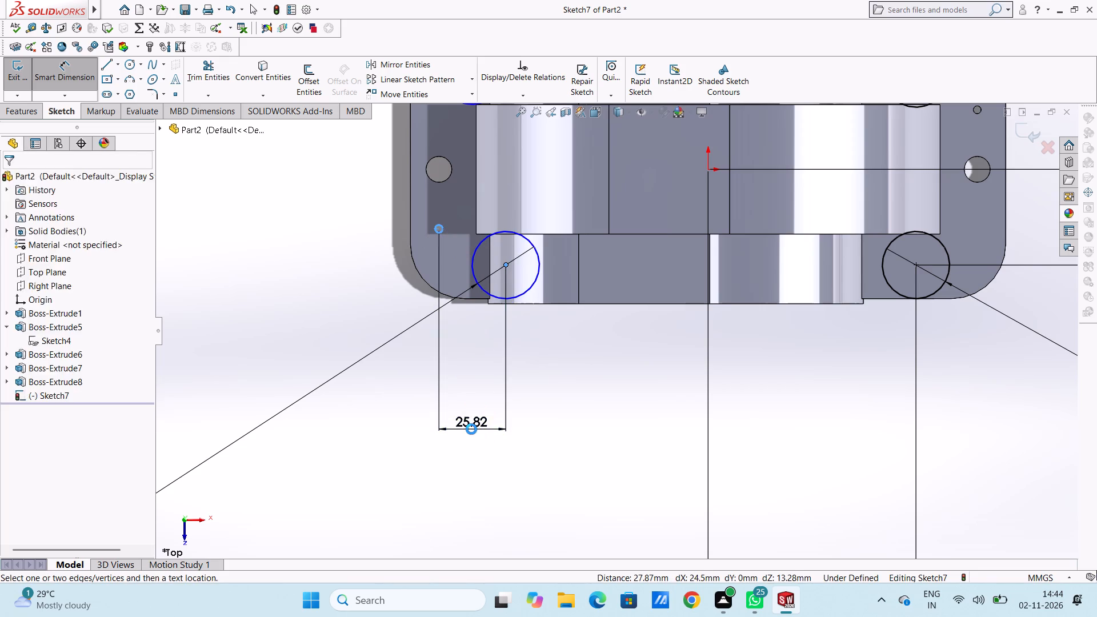
text(16)
key(Return)
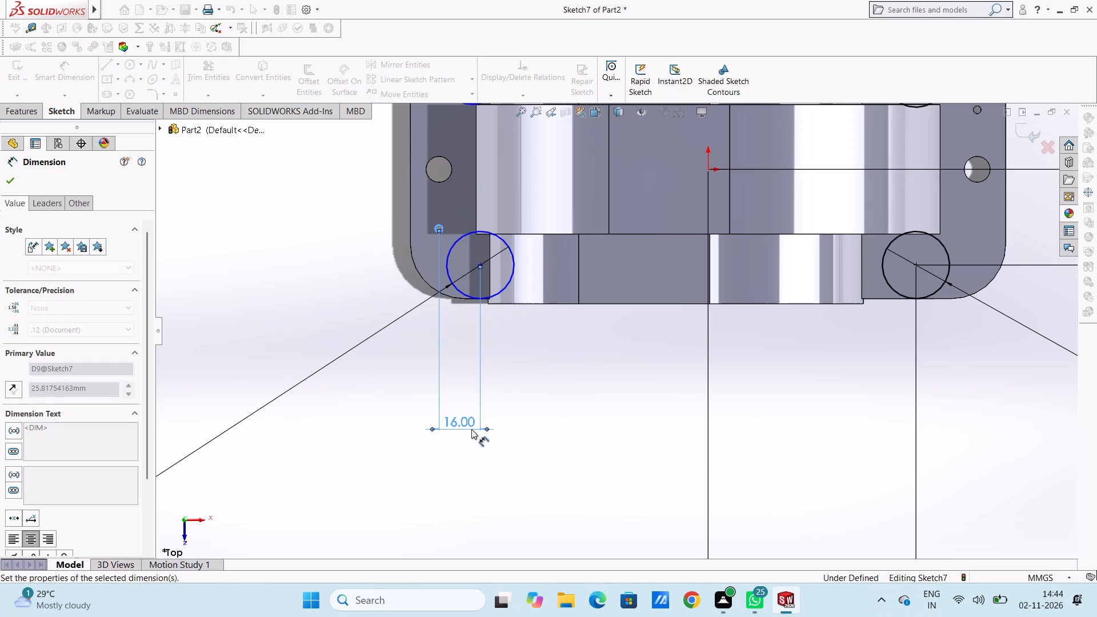
click(604, 418)
Dimension the horizontal distance from the larger hole at the plate's left end to the fourth, upper-left circle's centre and set it to 16 mm.
scroll(564, 227, up, 3)
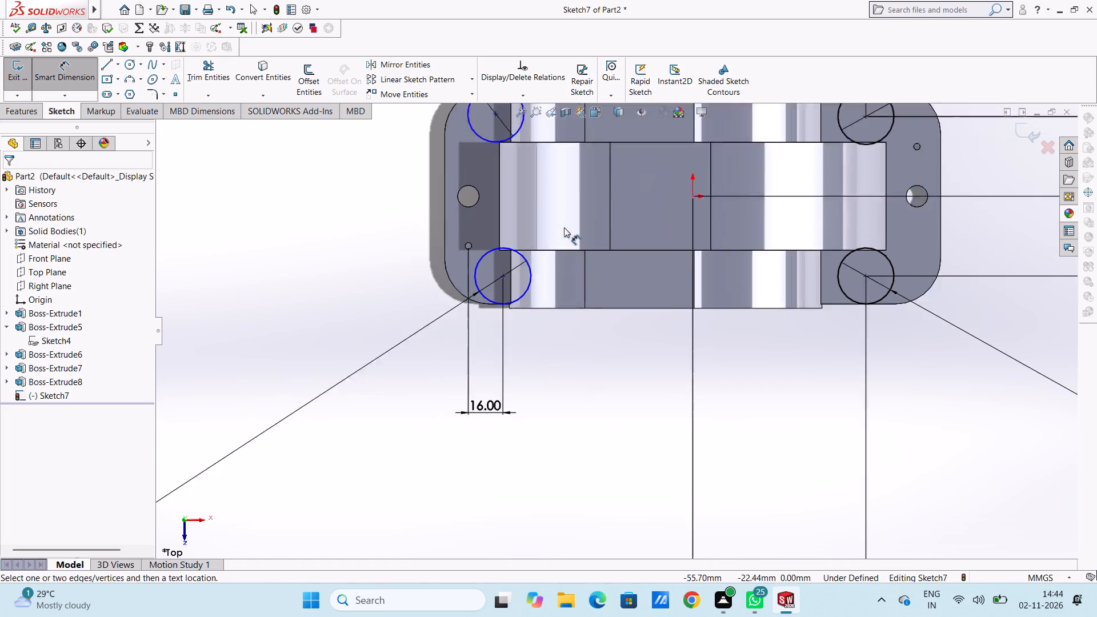
scroll(564, 227, up, 2)
scroll(564, 222, down, 5)
click(567, 272)
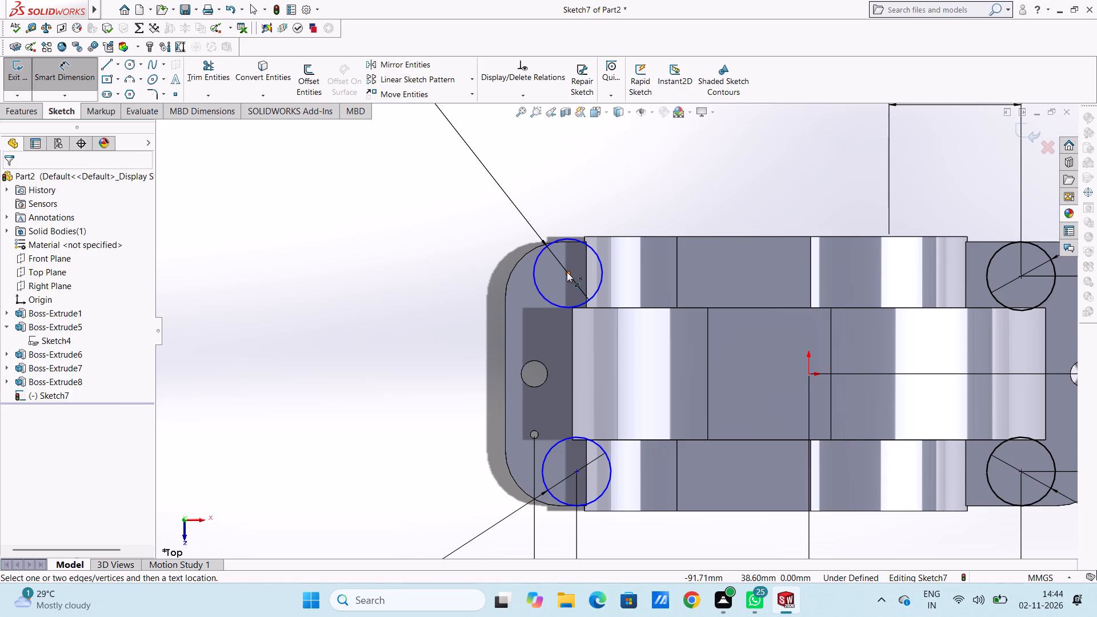
click(531, 360)
scroll(558, 186, up, 4)
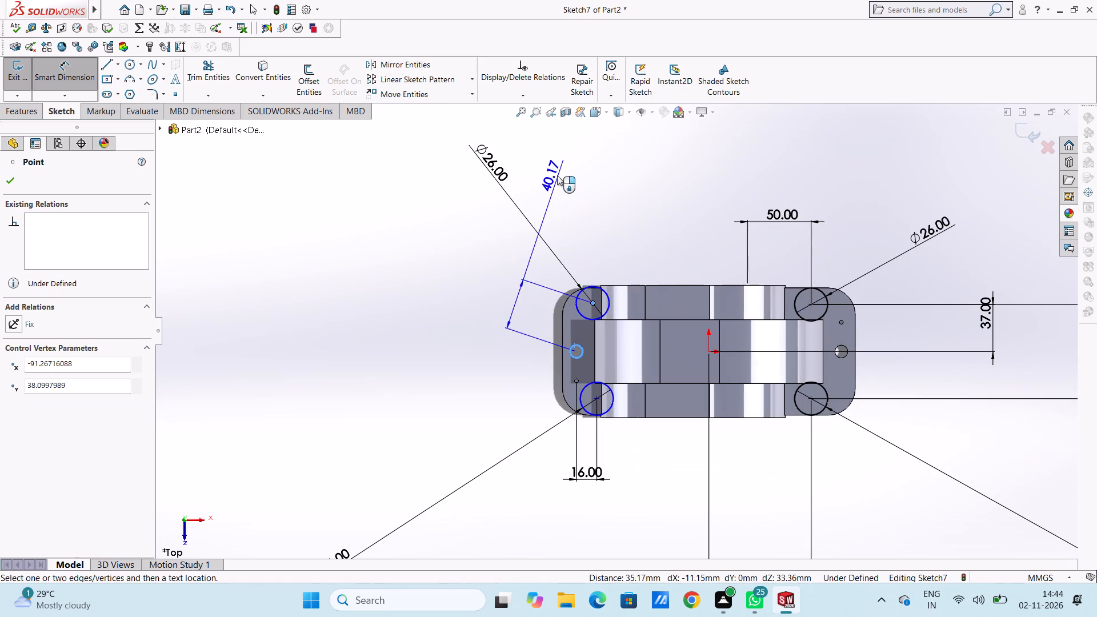
click(586, 202)
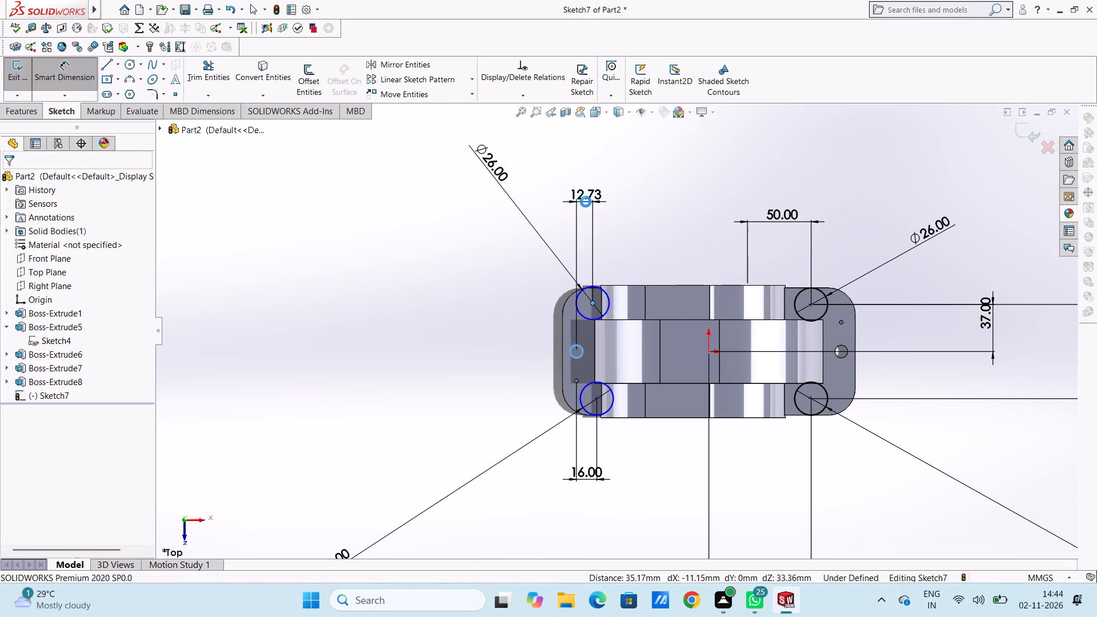
text(16)
key(Return)
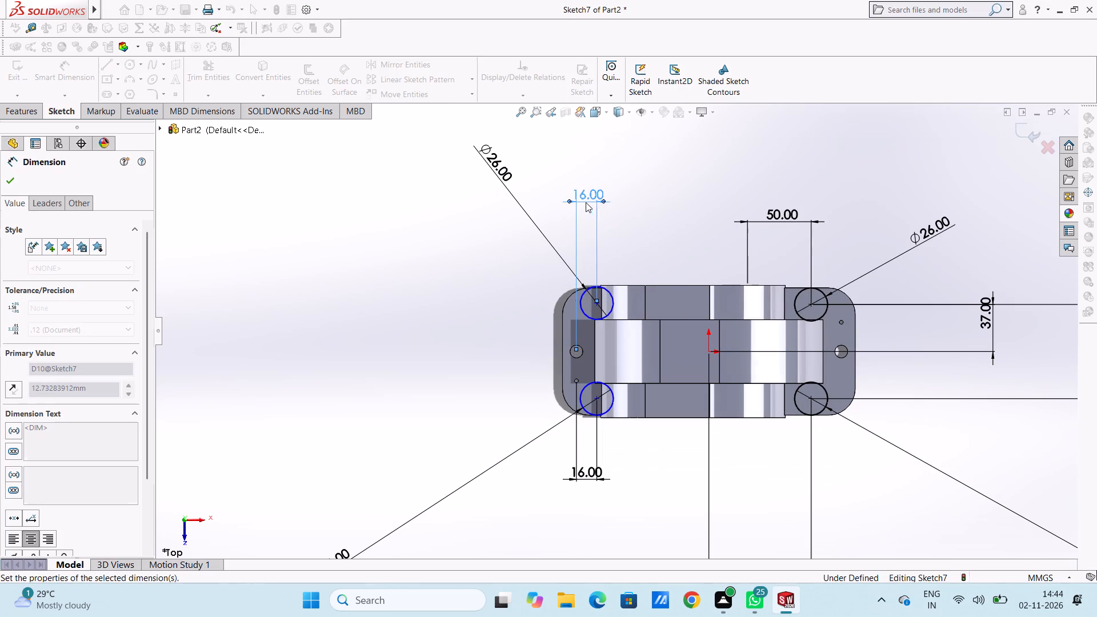
click(509, 318)
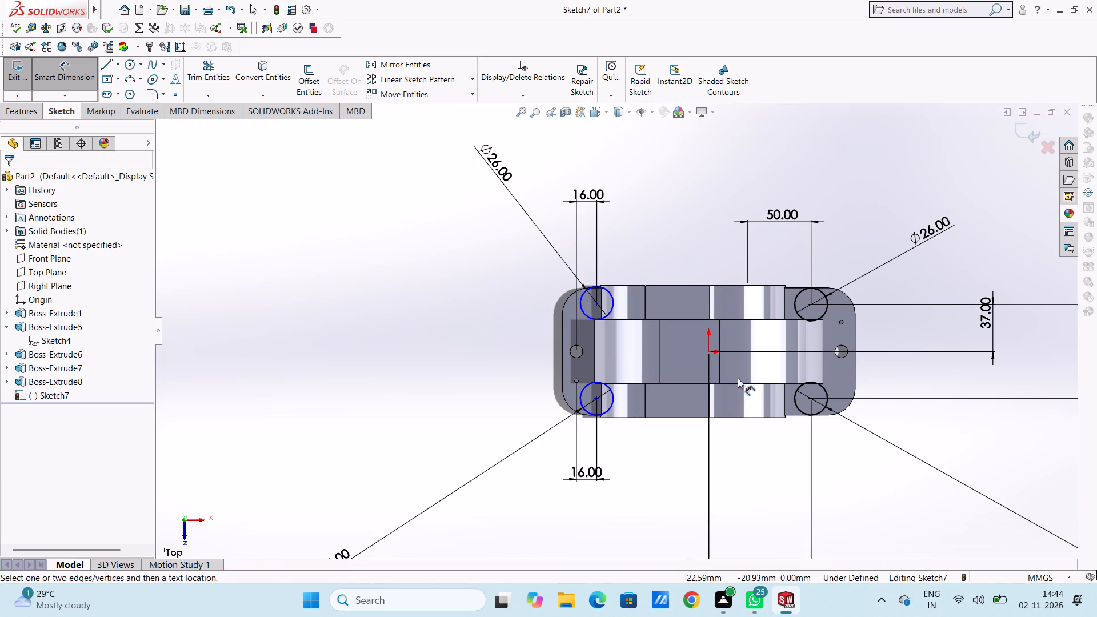
Dimension the vertical distance between the third, lower-left circle's centre and the origin.
scroll(738, 378, down, 1)
scroll(738, 378, up, 3)
scroll(728, 388, down, 3)
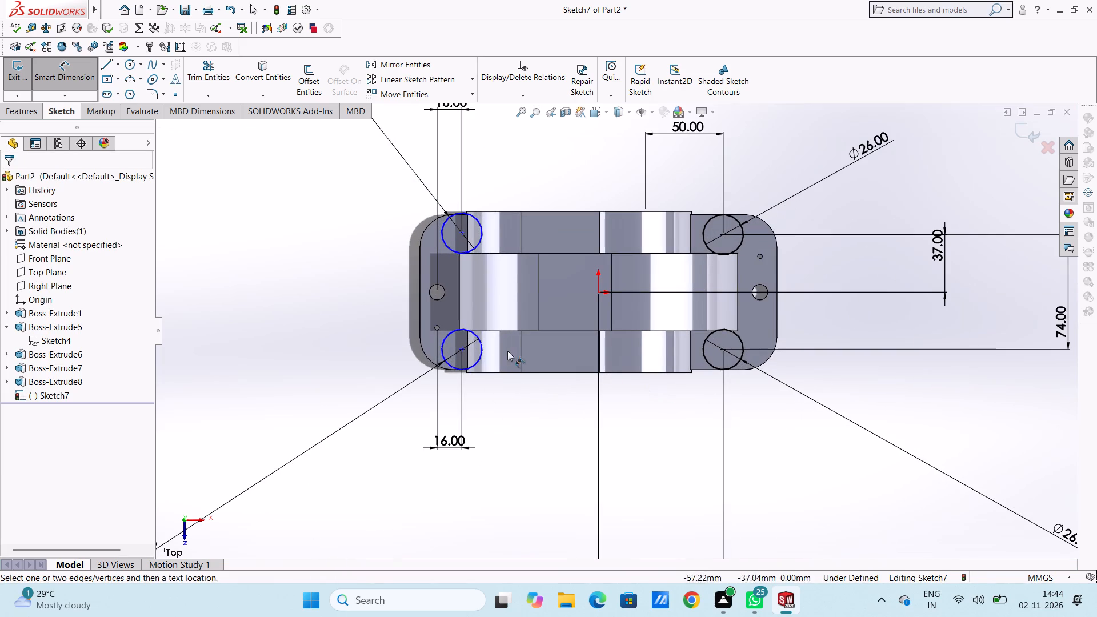
click(461, 350)
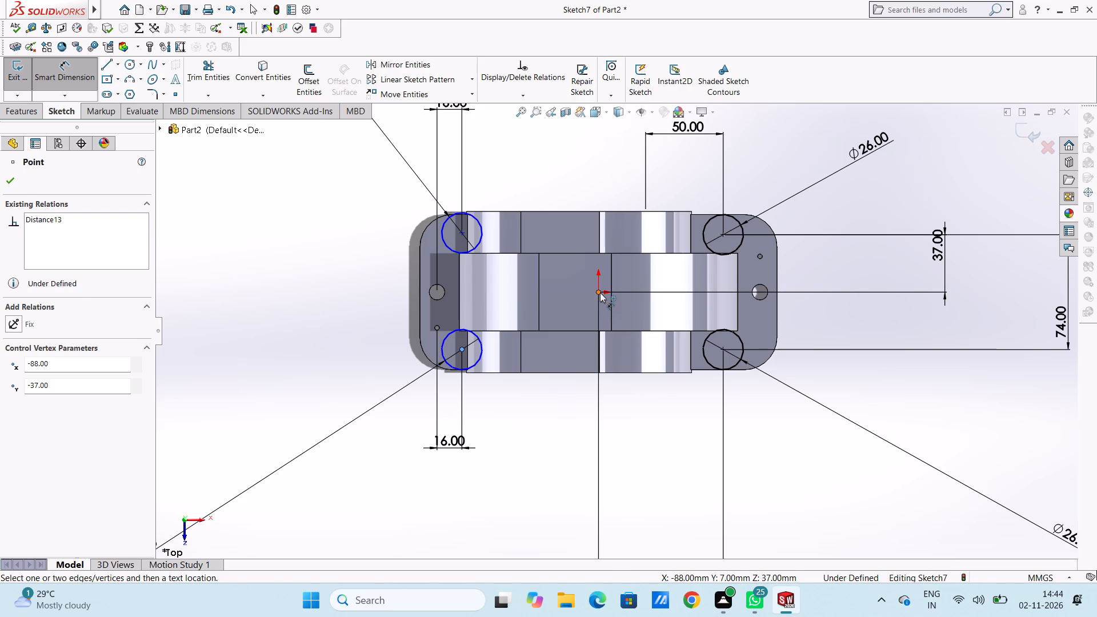
click(600, 293)
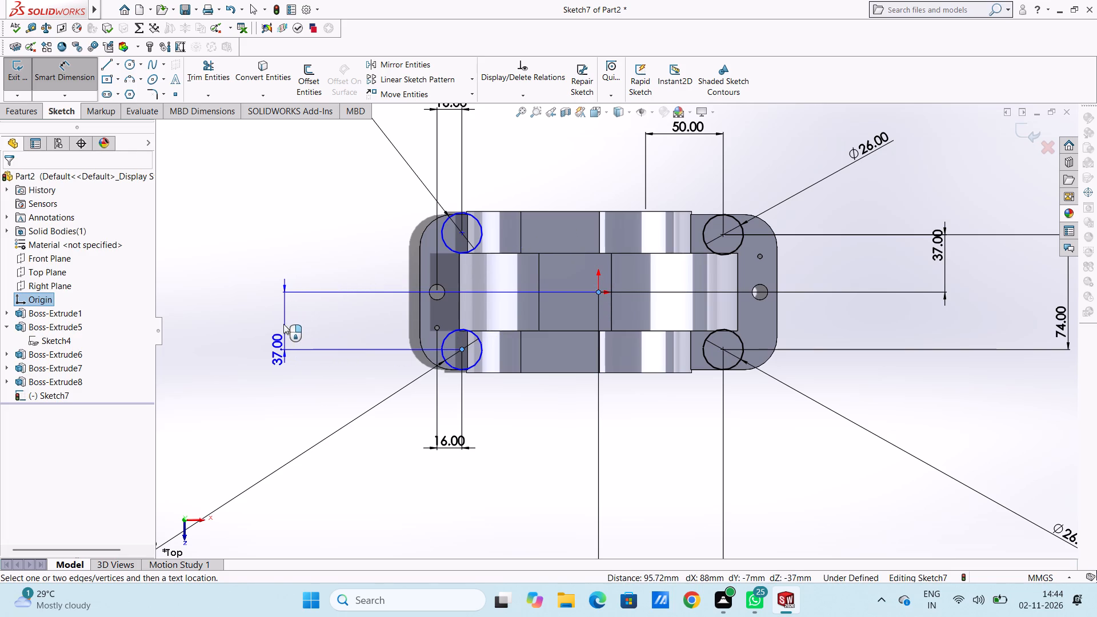
click(271, 320)
click(226, 303)
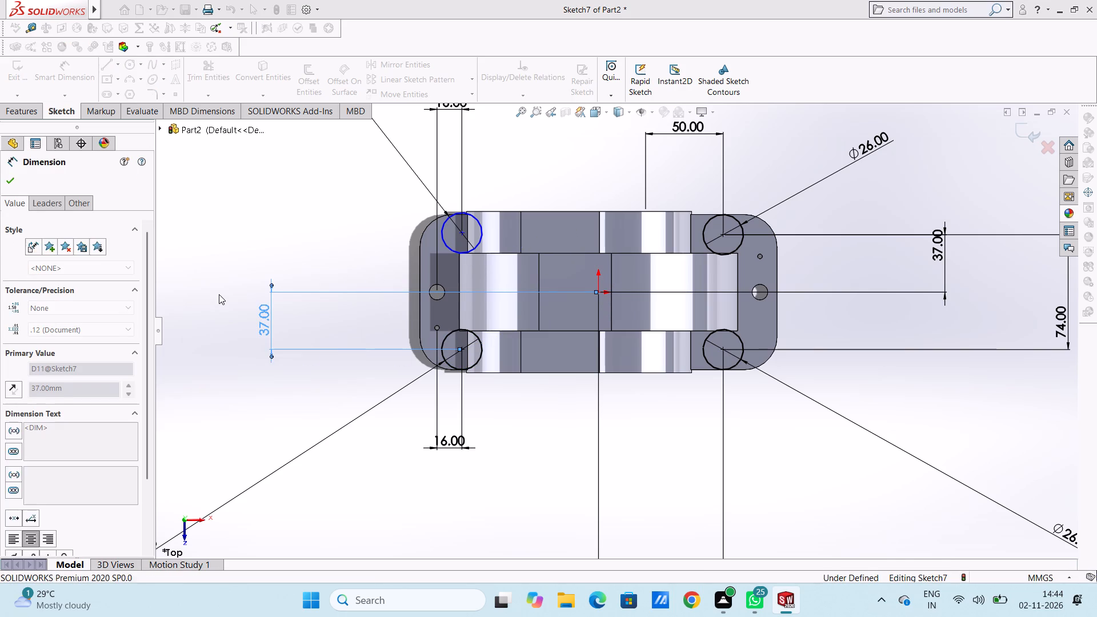
click(219, 294)
Dimension the vertical distance between the fourth, upper-left circle's centre and the origin and set it to 37 mm.
click(461, 231)
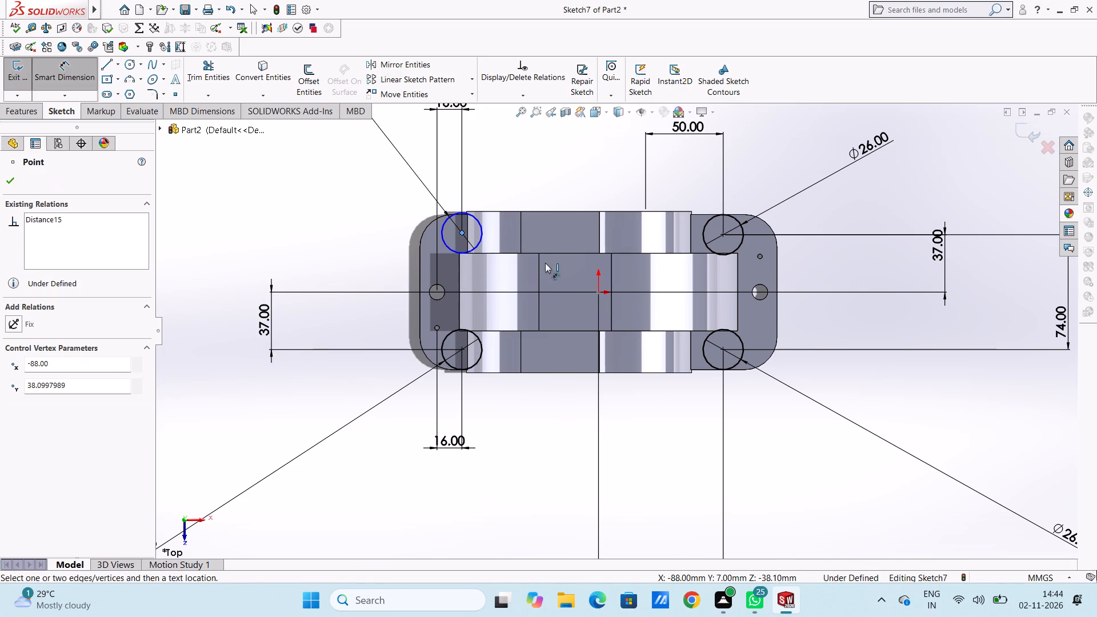
click(597, 295)
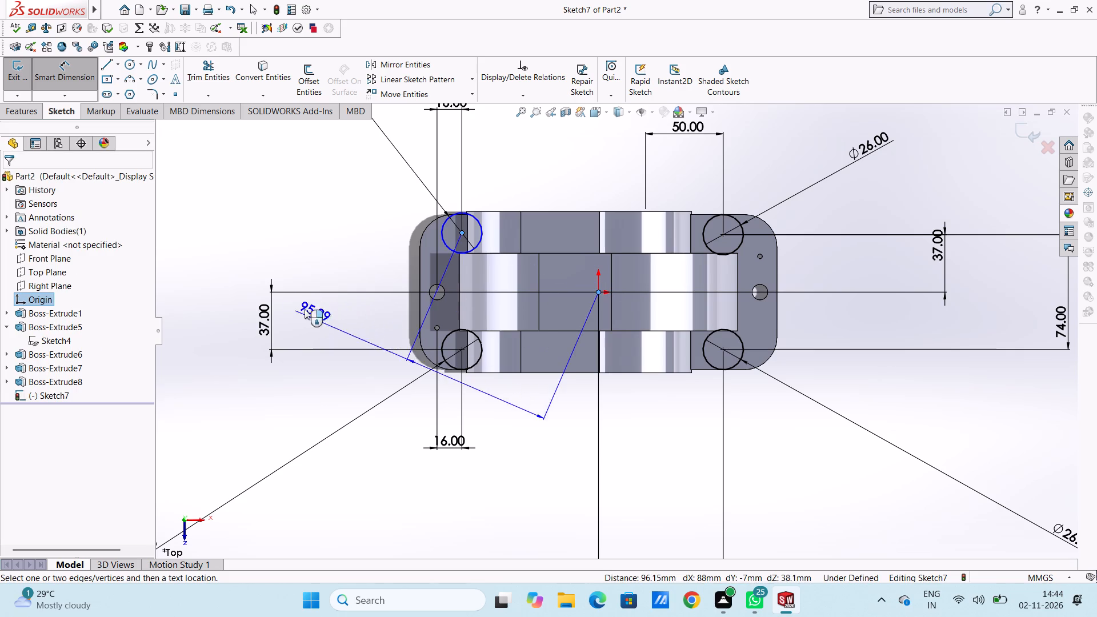
click(291, 270)
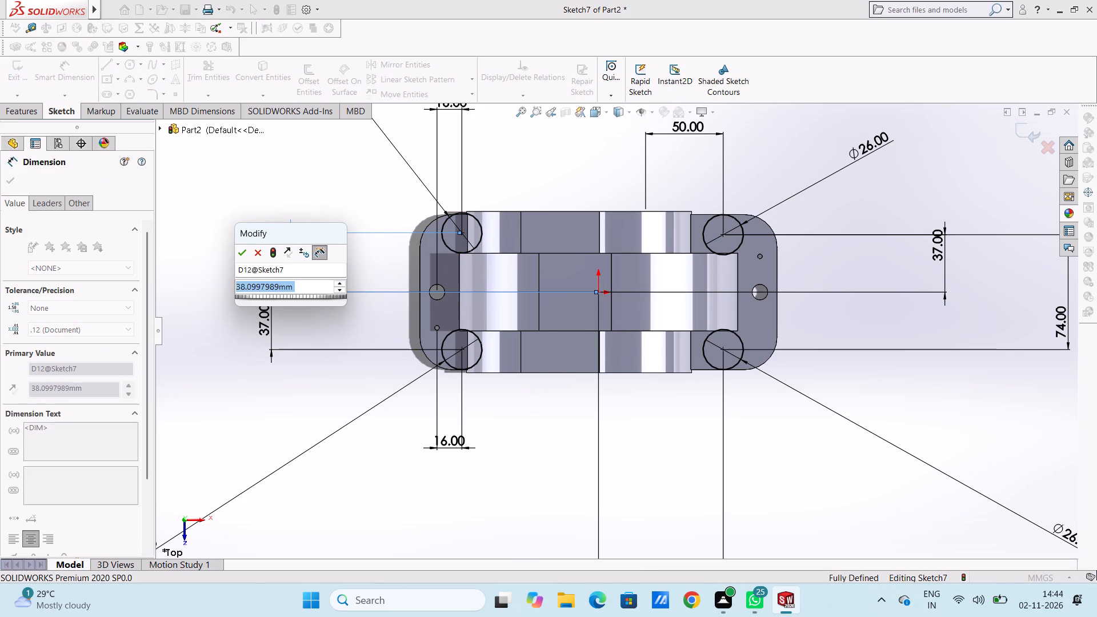
text(37)
key(Return)
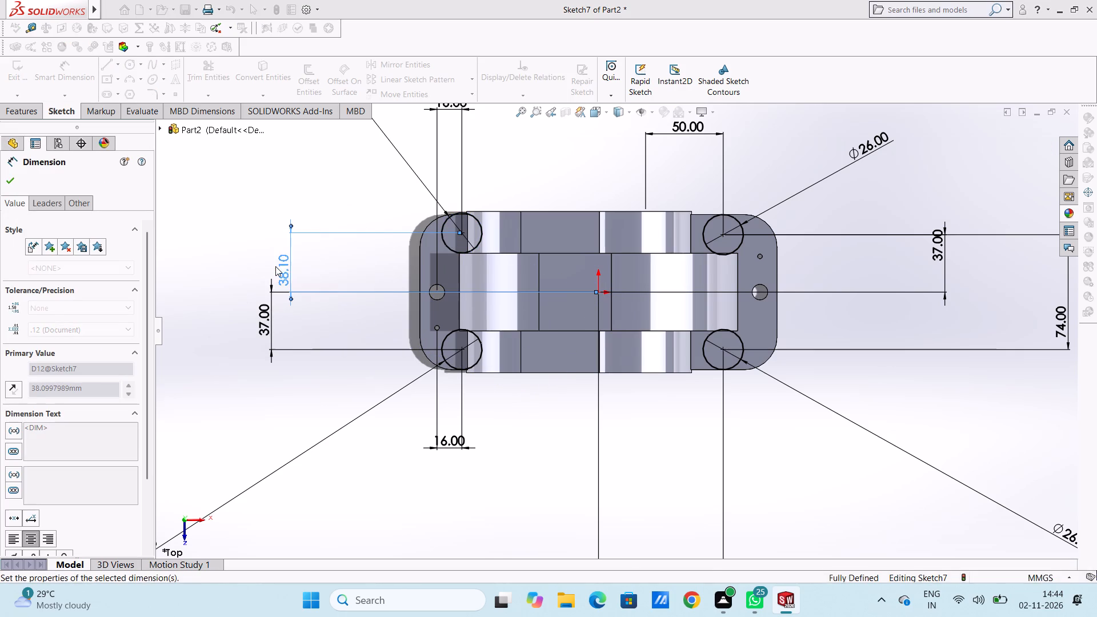
click(249, 218)
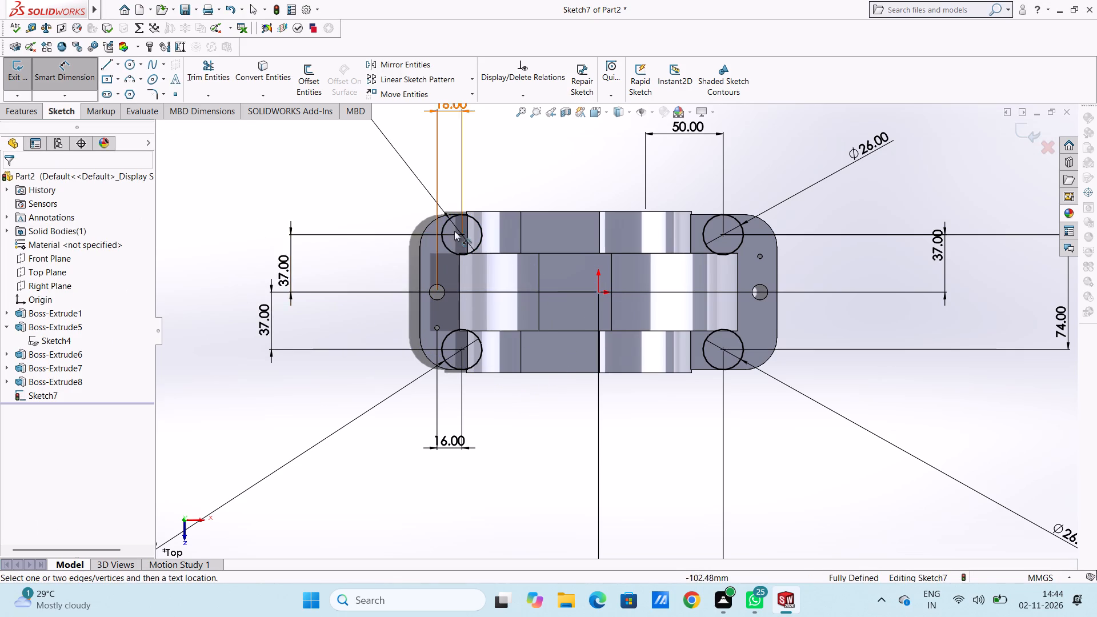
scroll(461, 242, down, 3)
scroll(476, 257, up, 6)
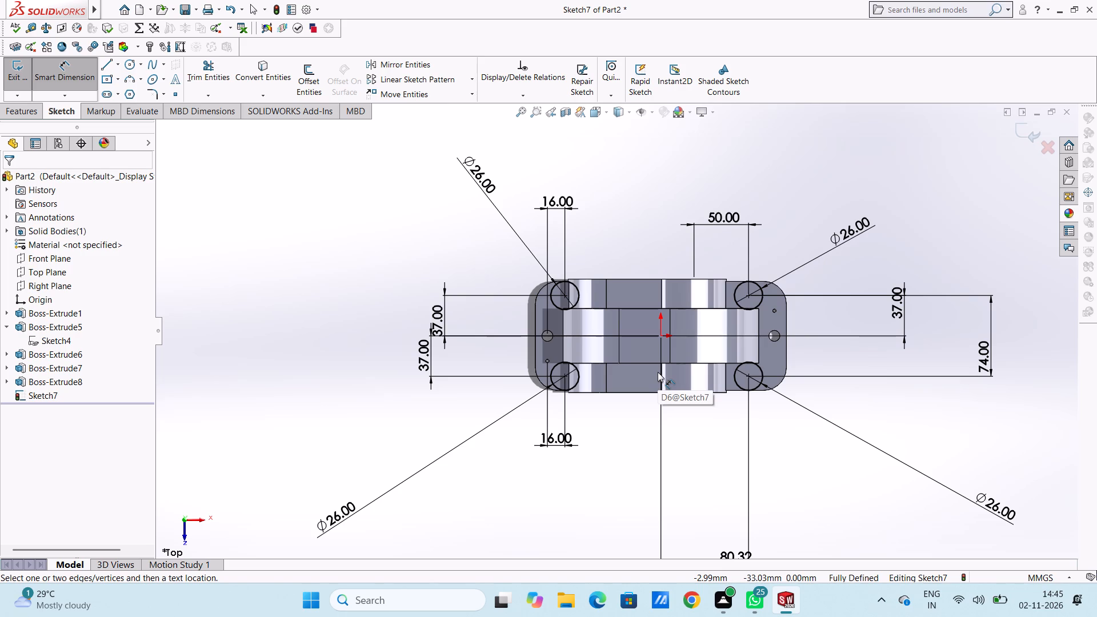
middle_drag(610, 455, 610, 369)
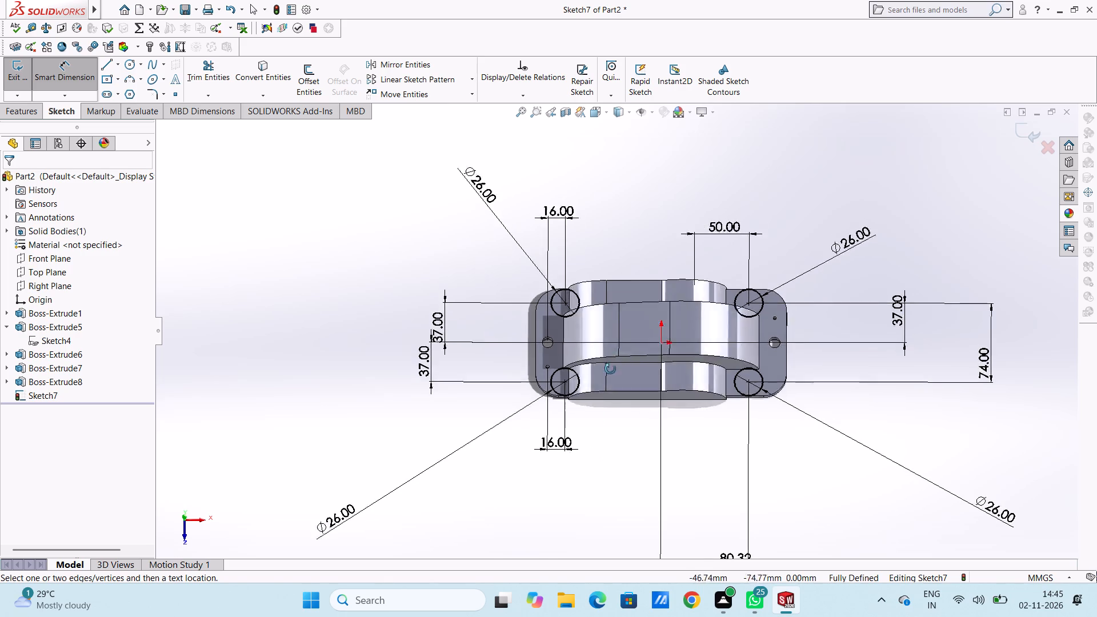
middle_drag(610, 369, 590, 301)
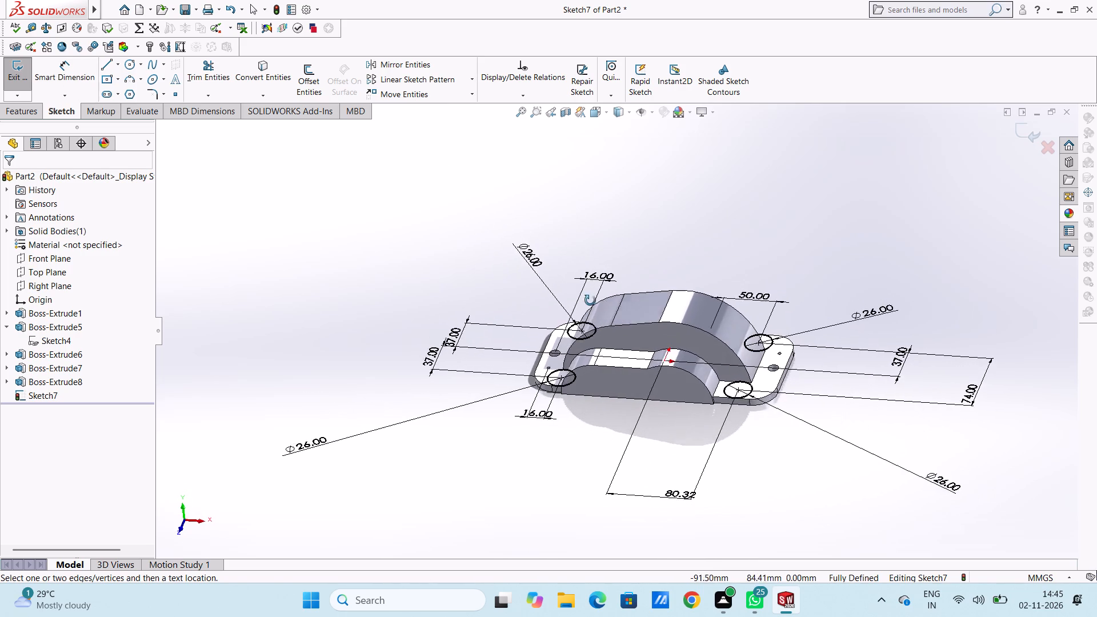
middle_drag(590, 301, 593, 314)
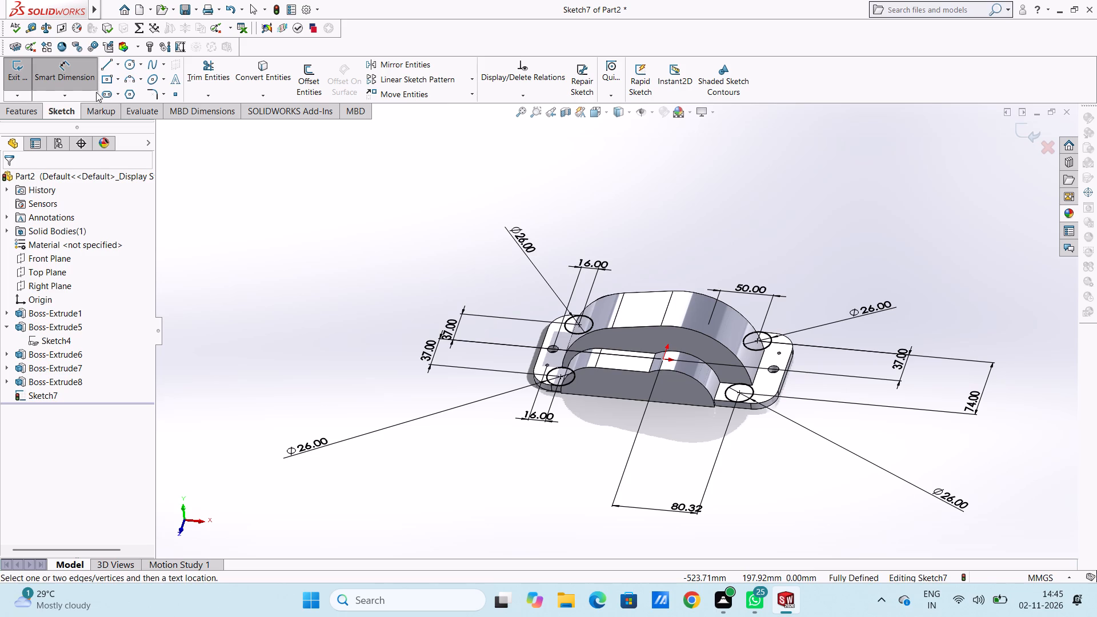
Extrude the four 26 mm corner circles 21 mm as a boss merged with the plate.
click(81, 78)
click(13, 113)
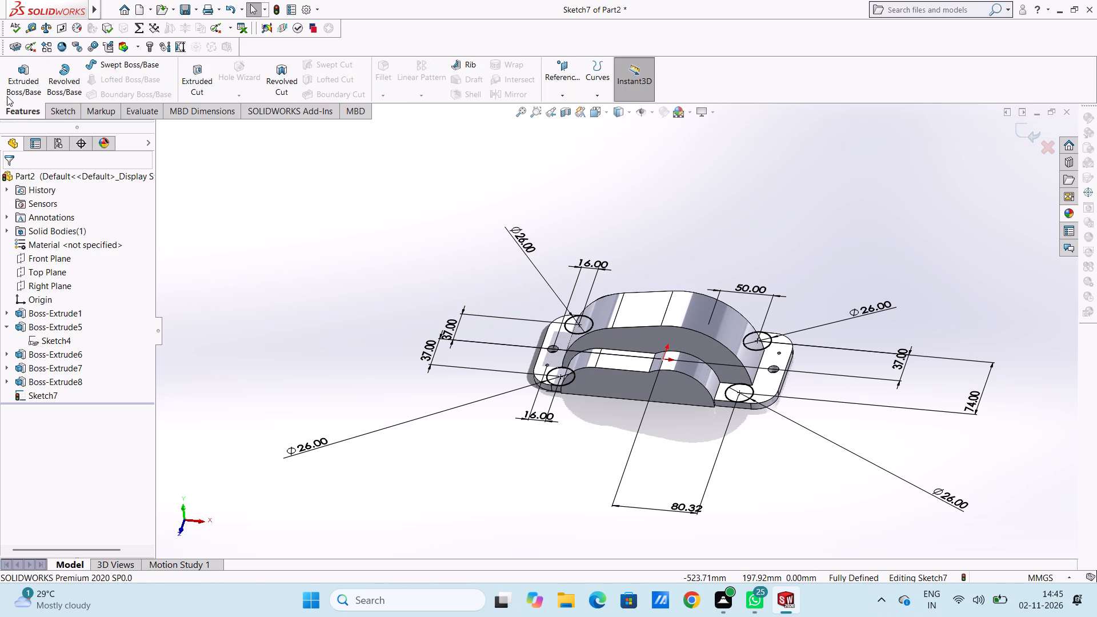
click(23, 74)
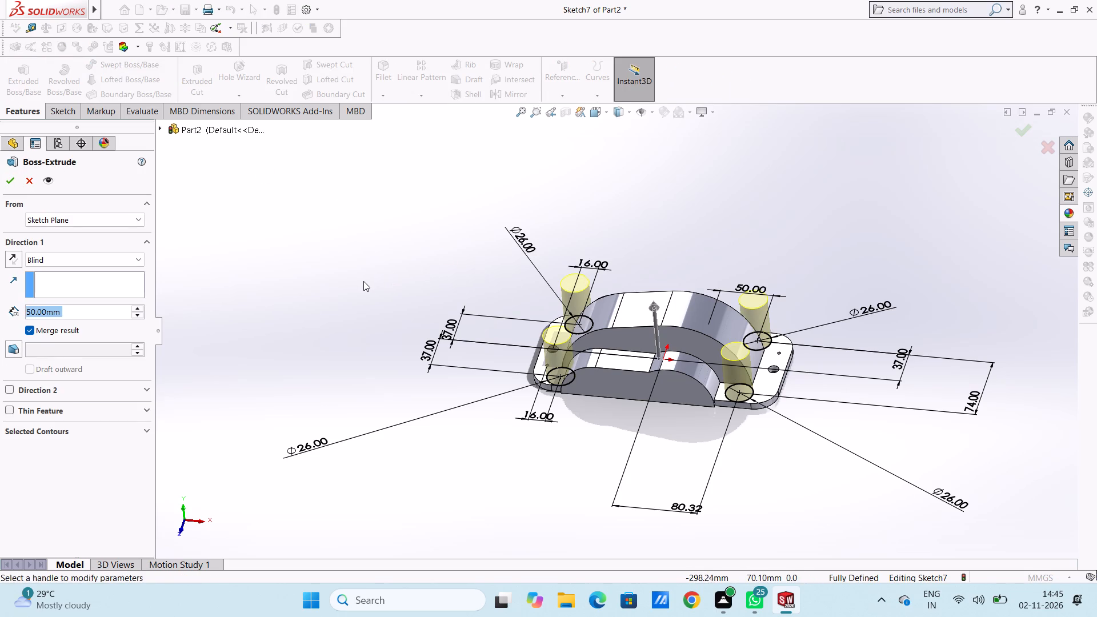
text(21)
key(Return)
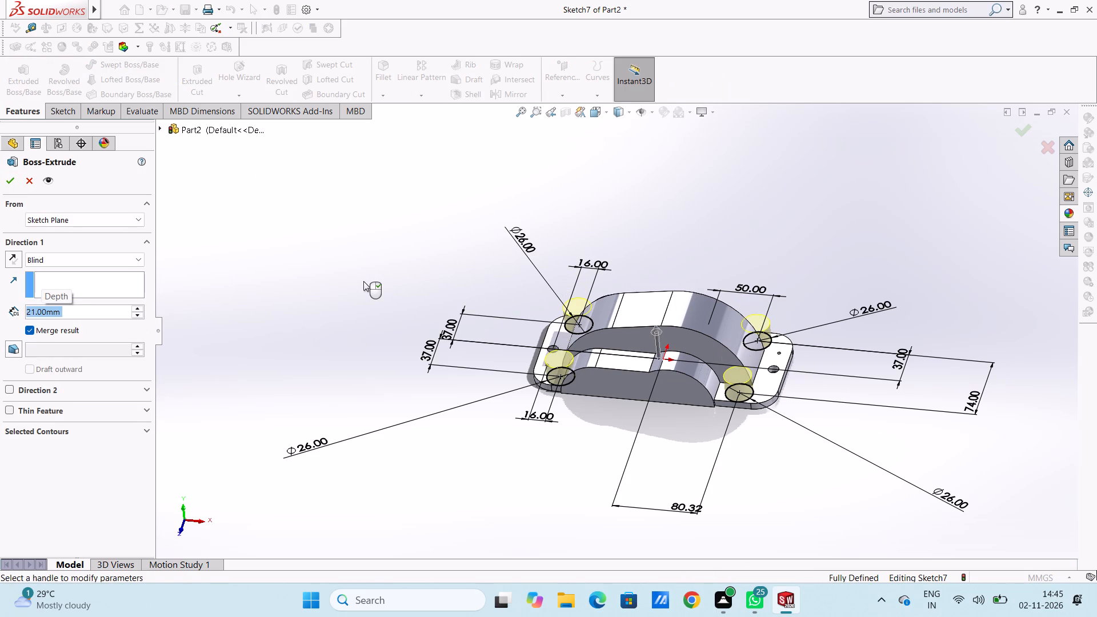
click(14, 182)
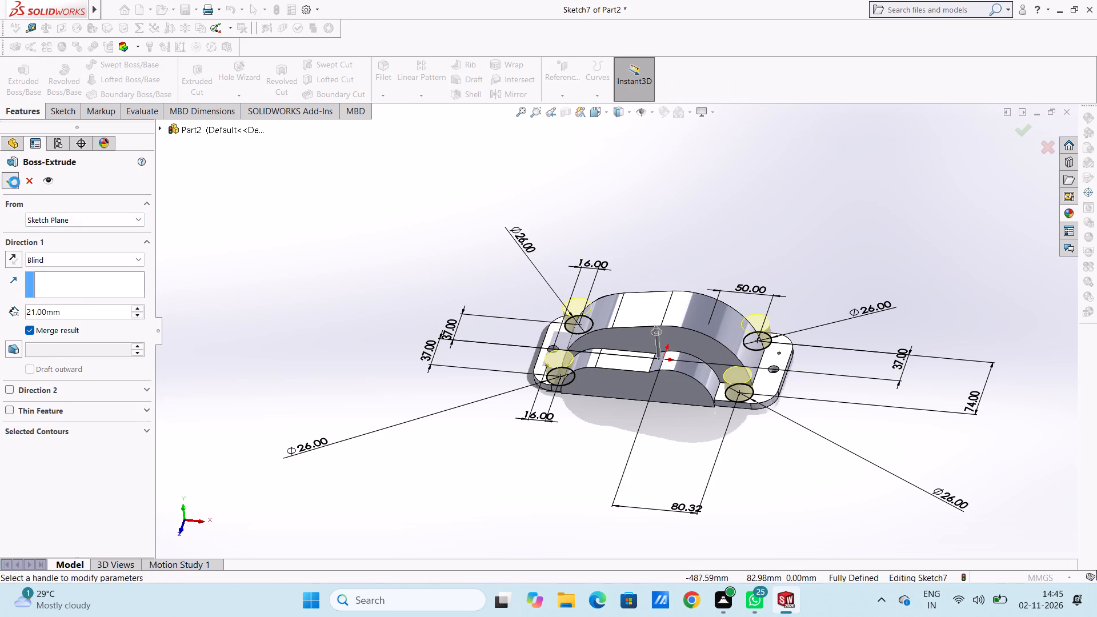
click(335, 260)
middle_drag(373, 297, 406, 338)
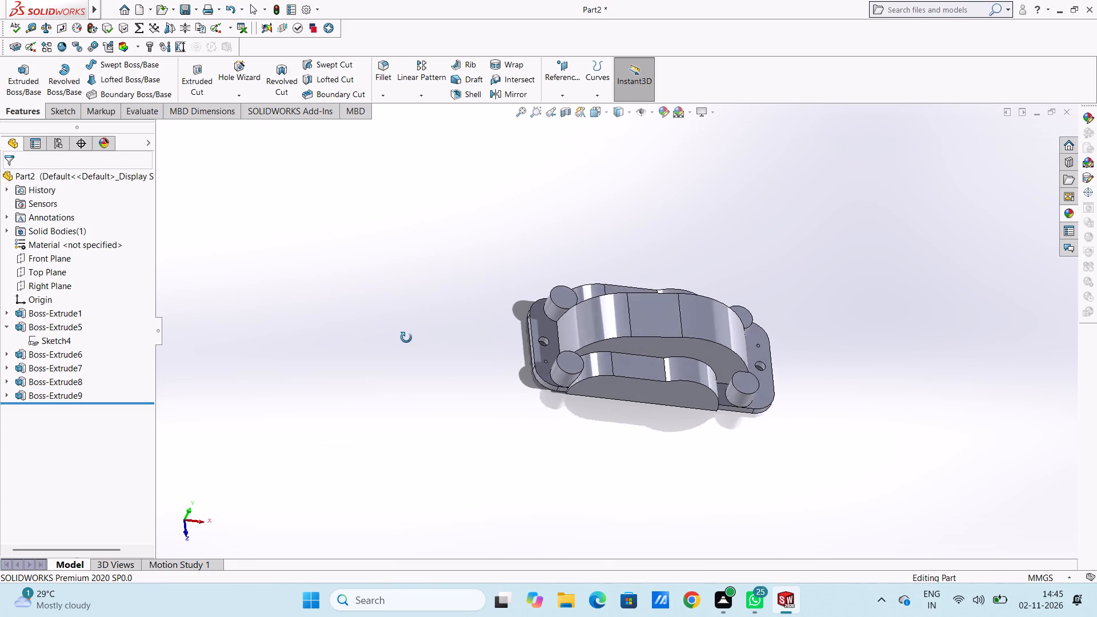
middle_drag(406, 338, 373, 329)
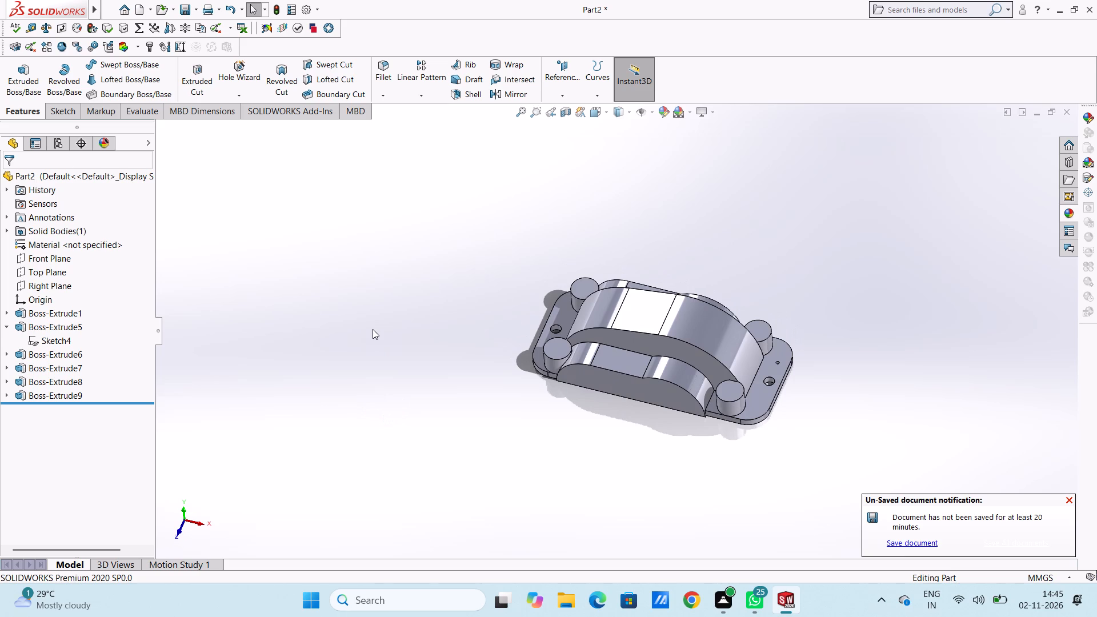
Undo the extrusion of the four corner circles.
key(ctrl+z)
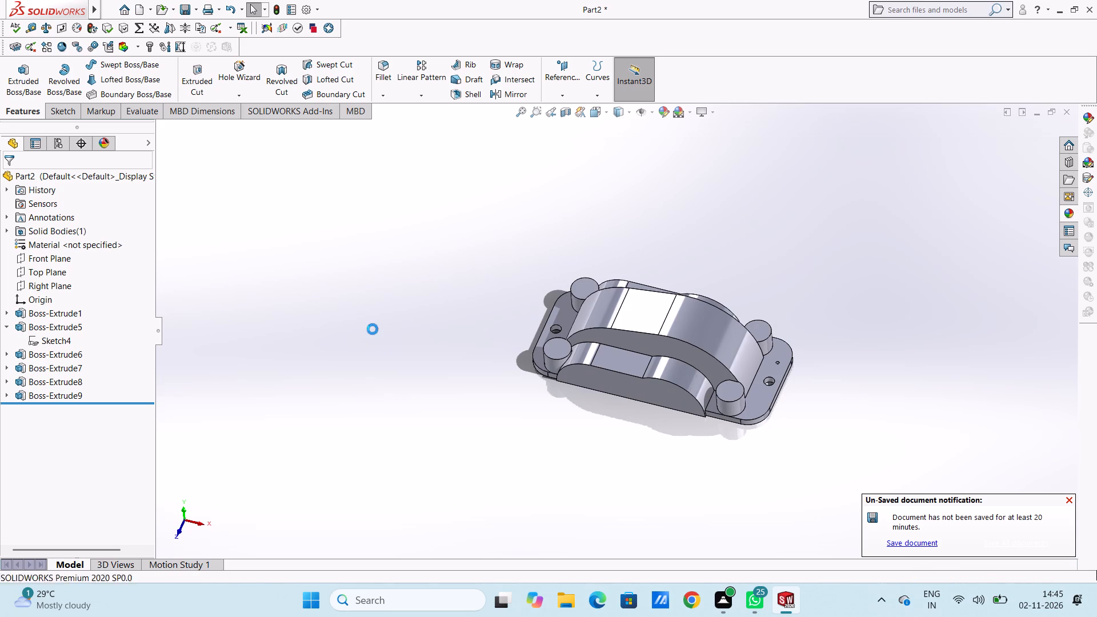
Sketch a three-line open rectangle extending inward about 28 mm from the upper-left circle, joining its top and bottom points, 26 mm high.
key(ctrl+5)
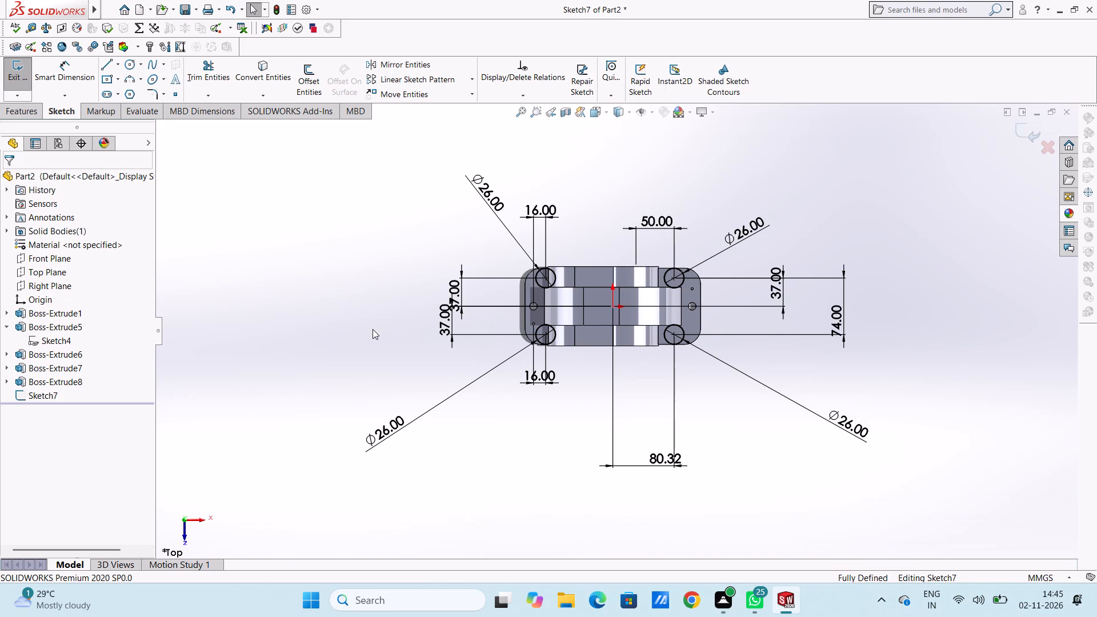
scroll(573, 286, down, 4)
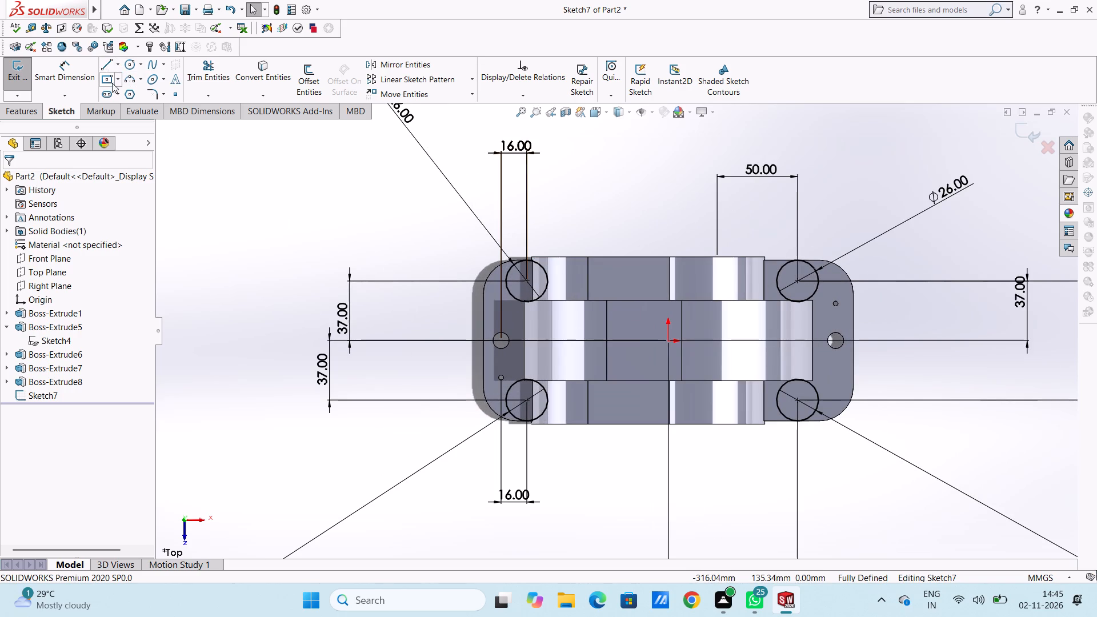
click(105, 62)
scroll(534, 254, down, 4)
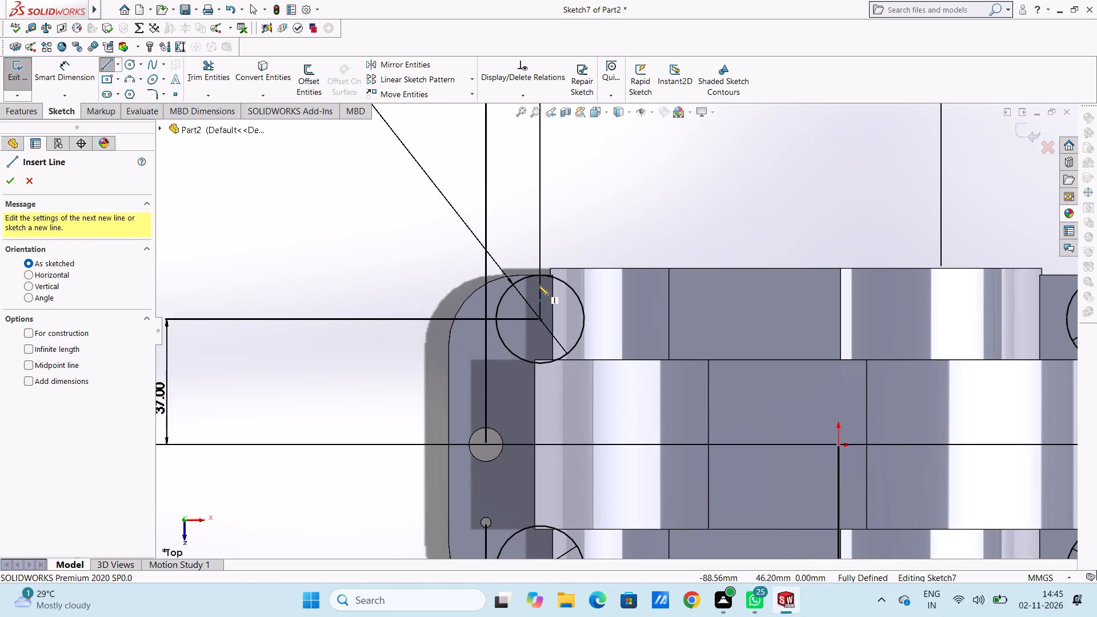
click(542, 275)
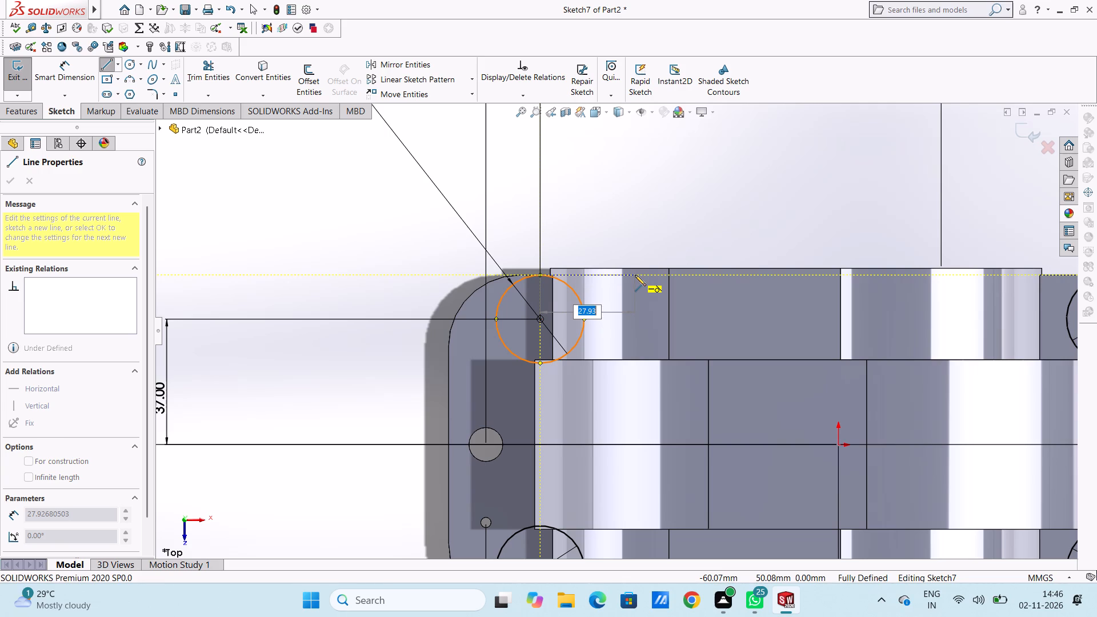
click(635, 275)
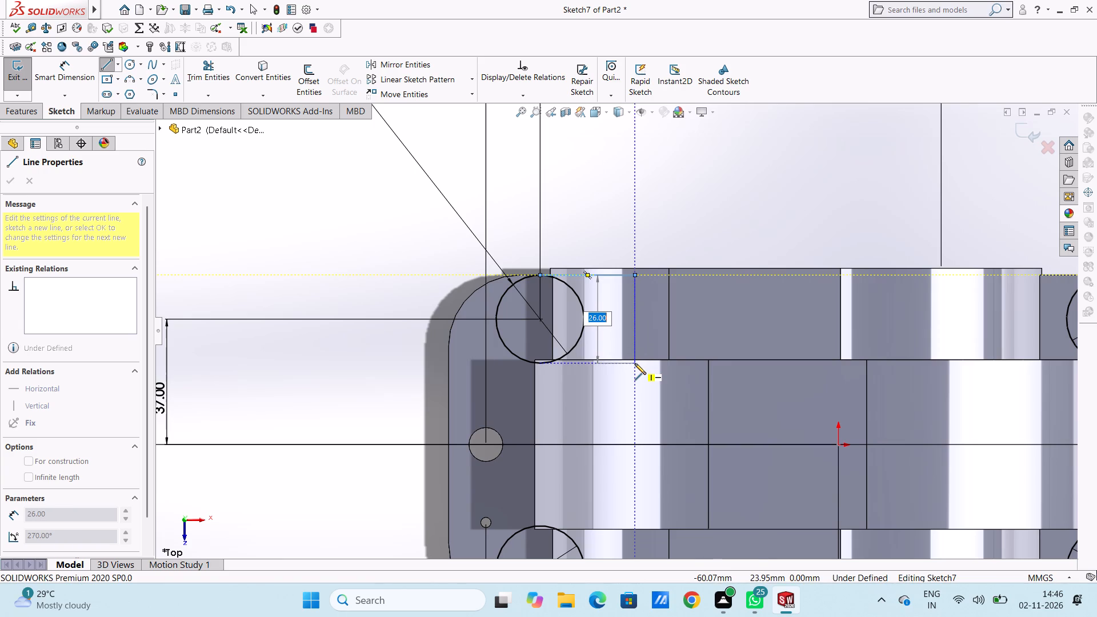
click(635, 363)
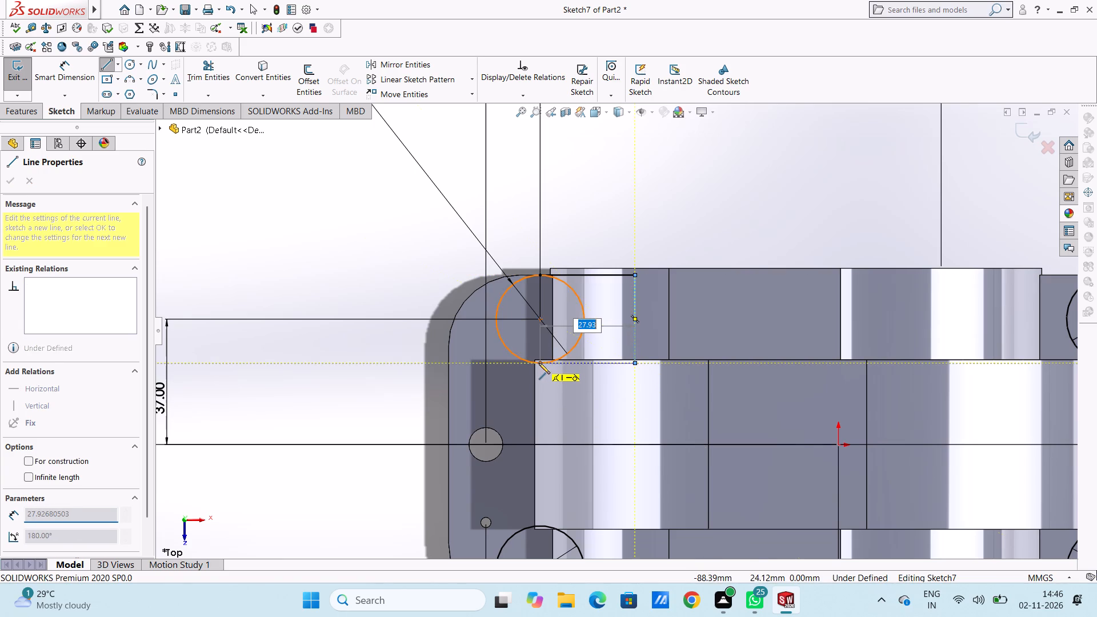
click(541, 363)
right_click(671, 194)
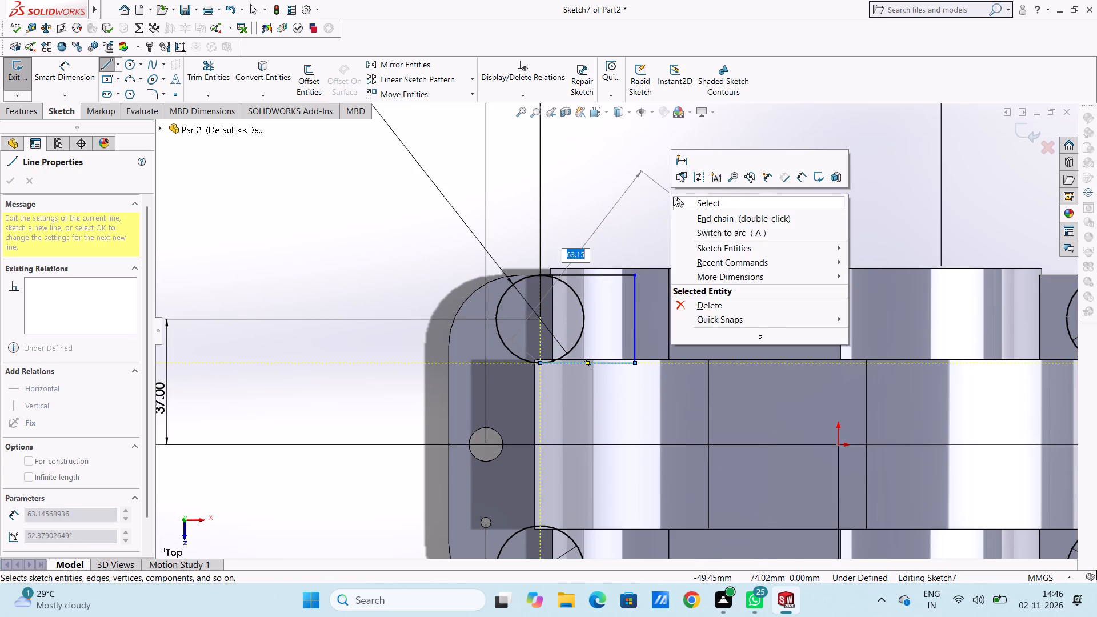
double_click(673, 197)
Sketch a matching three-line open rectangle extending inward about 28 mm from the lower-left circle's top and bottom points.
scroll(671, 198, up, 5)
scroll(667, 451, up, 3)
scroll(647, 451, down, 3)
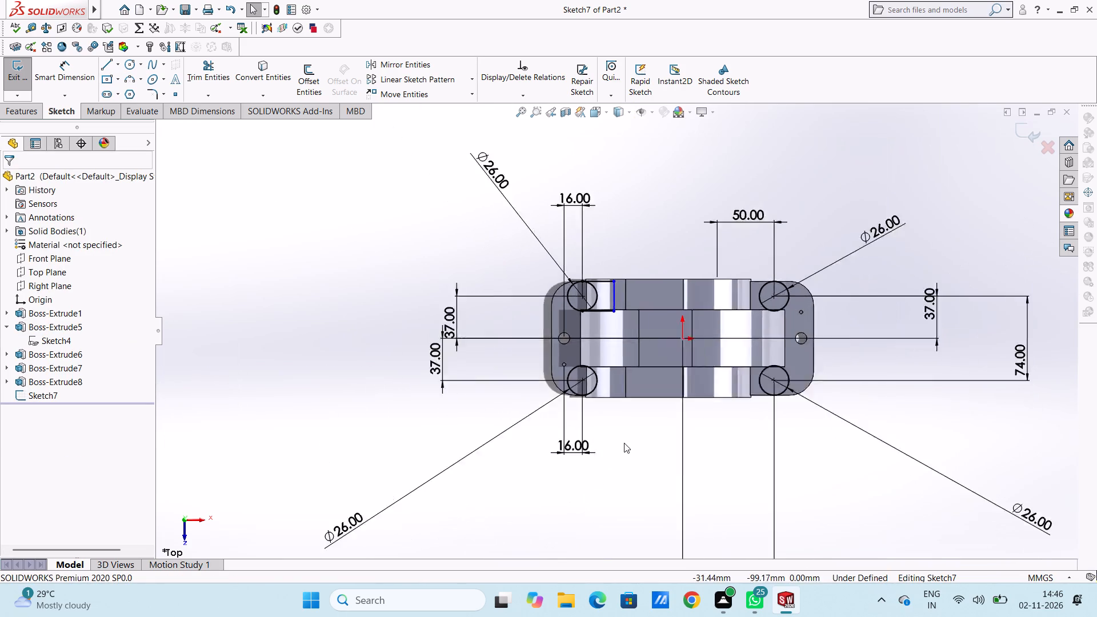
scroll(624, 443, down, 2)
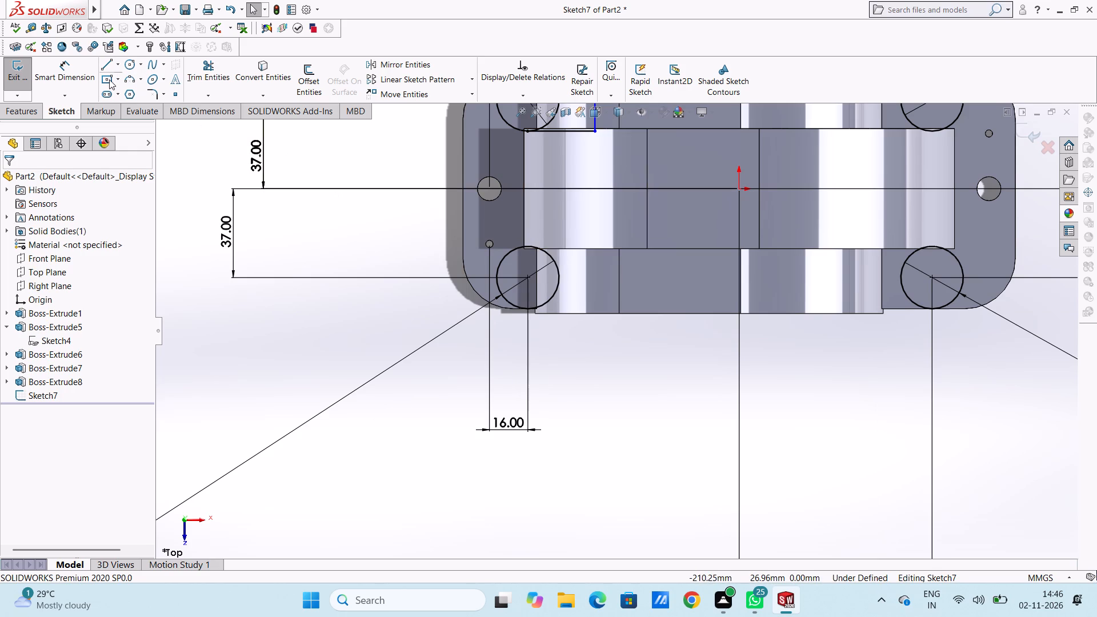
click(106, 67)
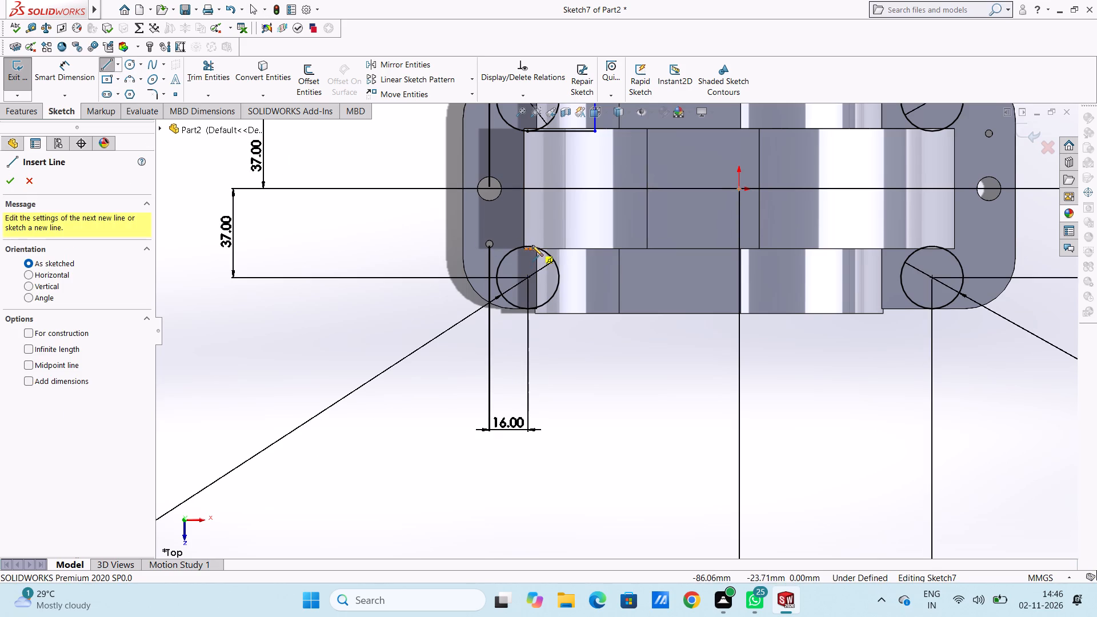
click(530, 245)
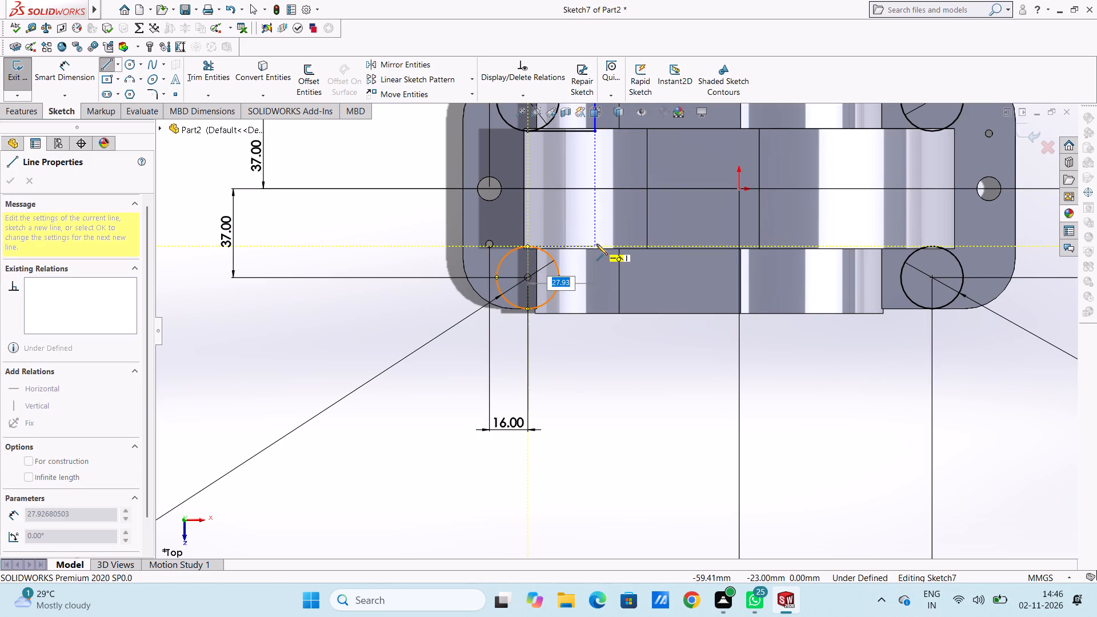
click(598, 244)
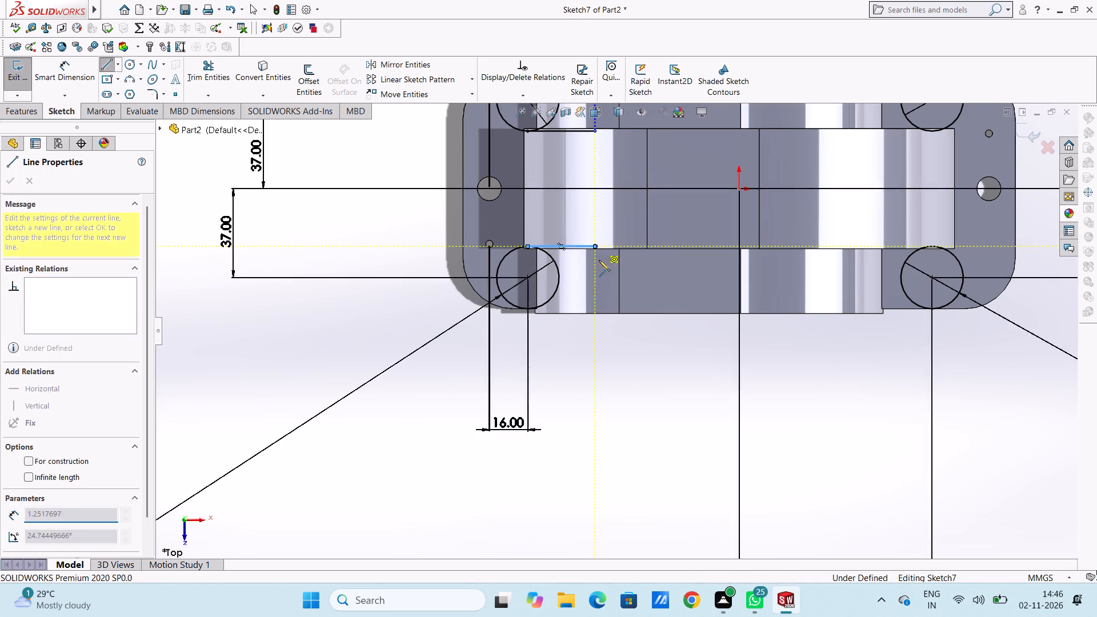
click(596, 308)
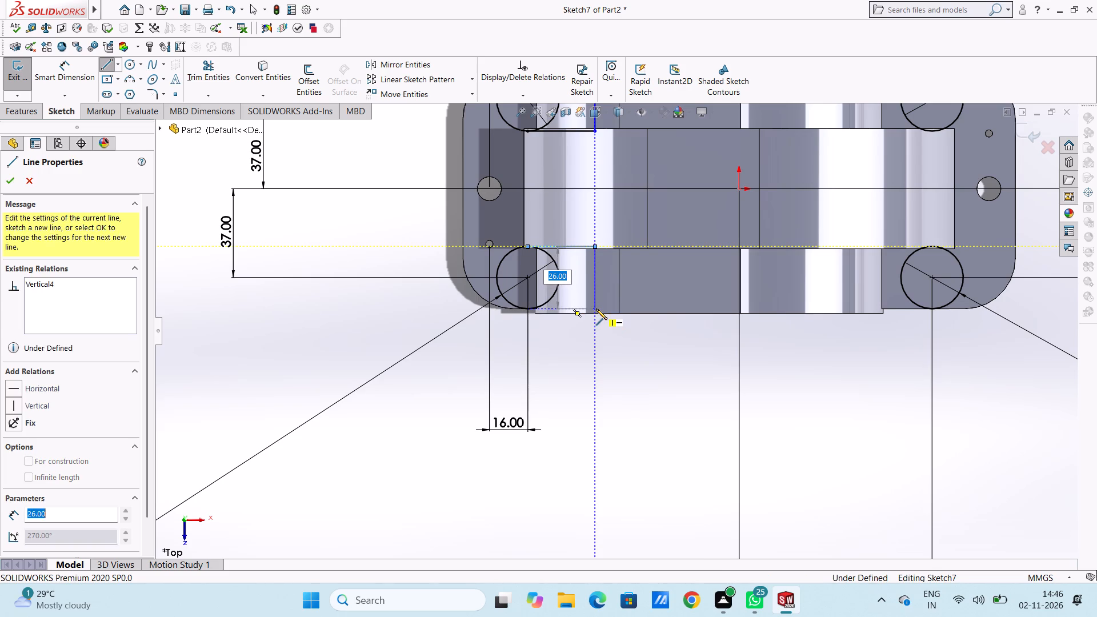
click(527, 310)
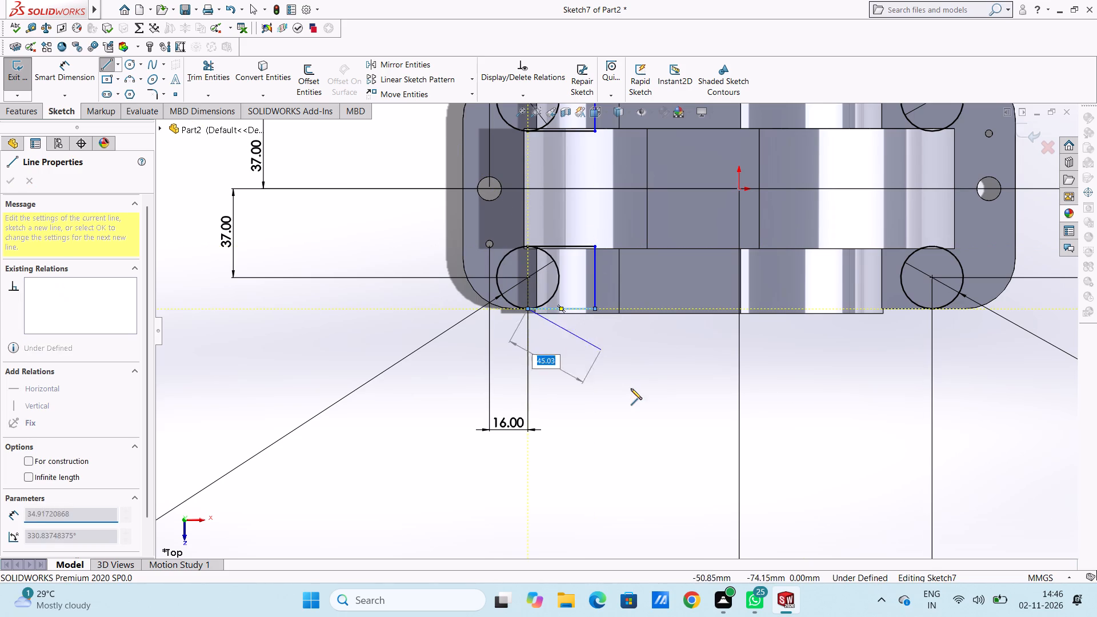
right_click(634, 392)
double_click(638, 396)
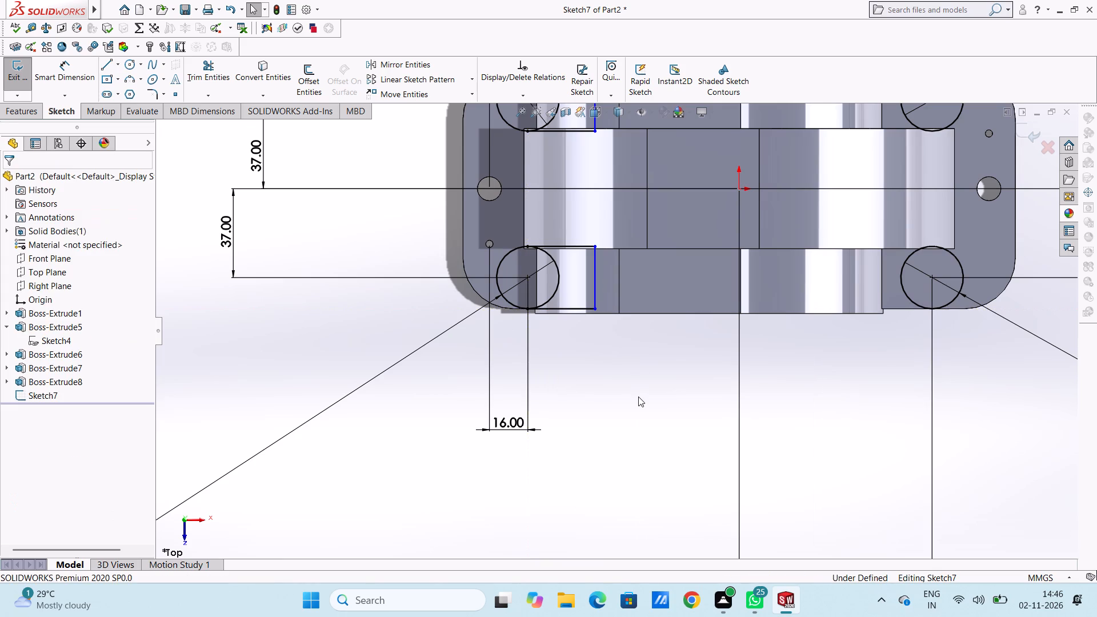
Sketch a three-line open rectangle extending inward about 45 mm from the upper-right circle, joining its top and bottom points.
scroll(638, 396, up, 7)
scroll(682, 296, down, 5)
scroll(693, 247, up, 4)
scroll(690, 250, down, 2)
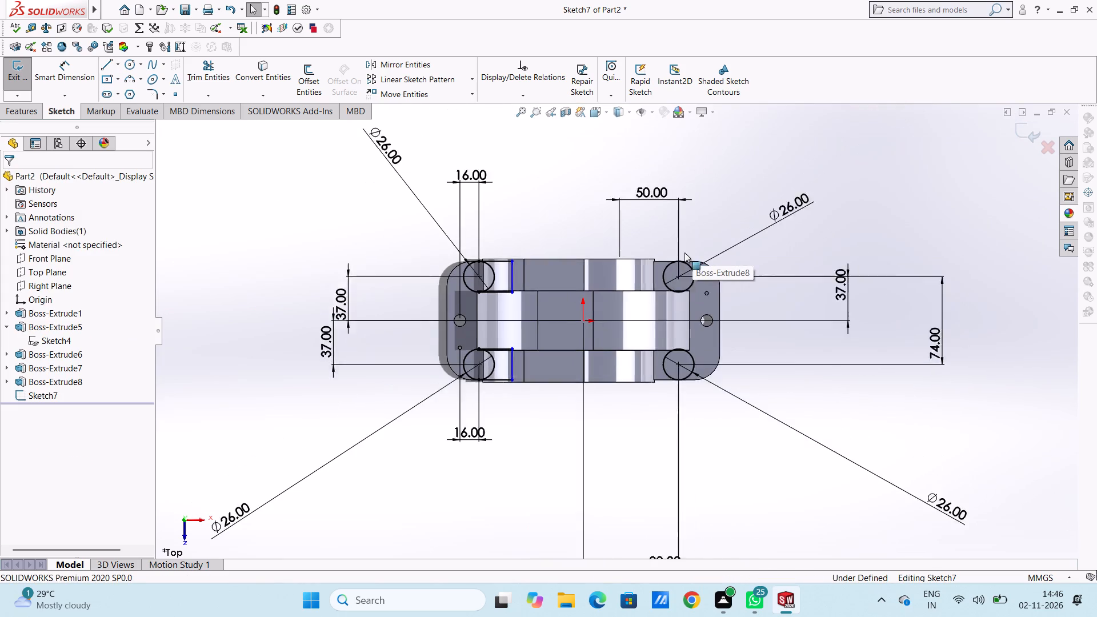
scroll(684, 253, down, 1)
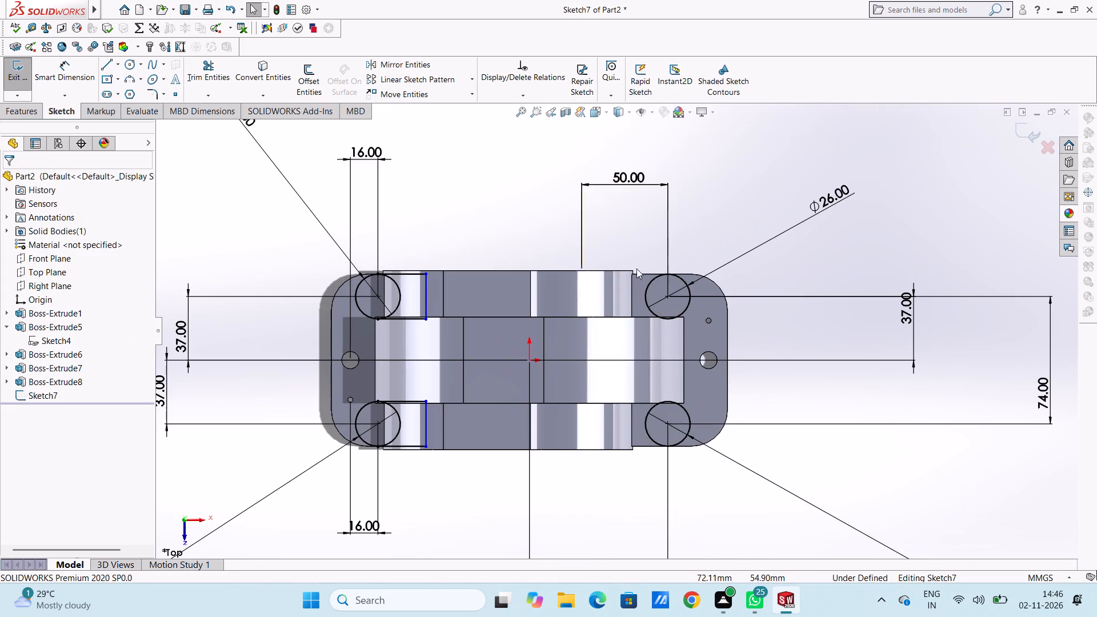
click(108, 63)
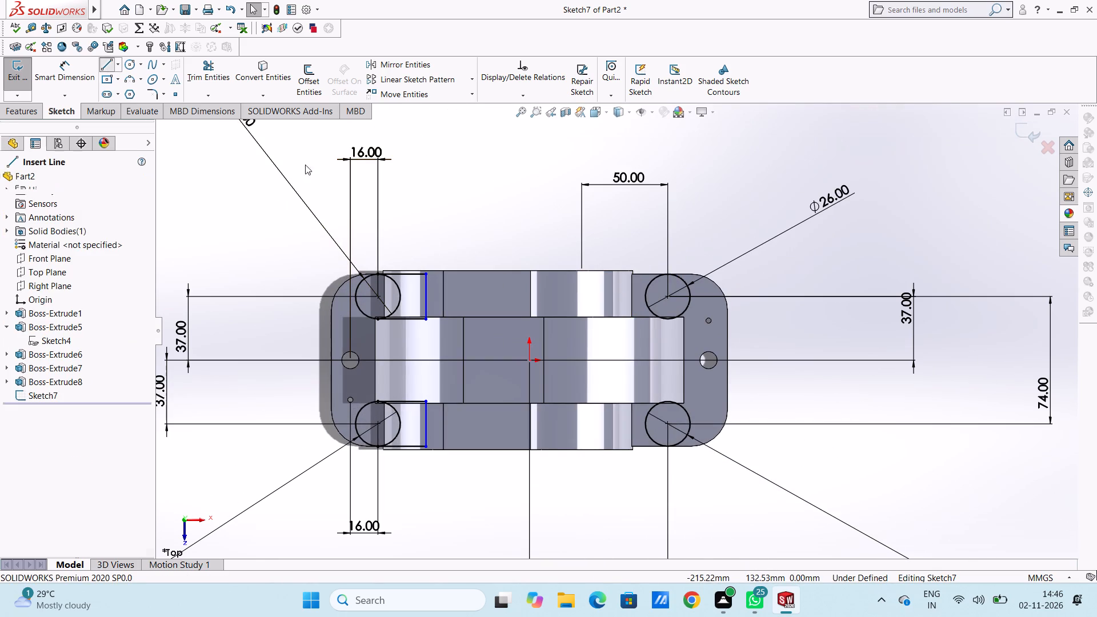
click(668, 273)
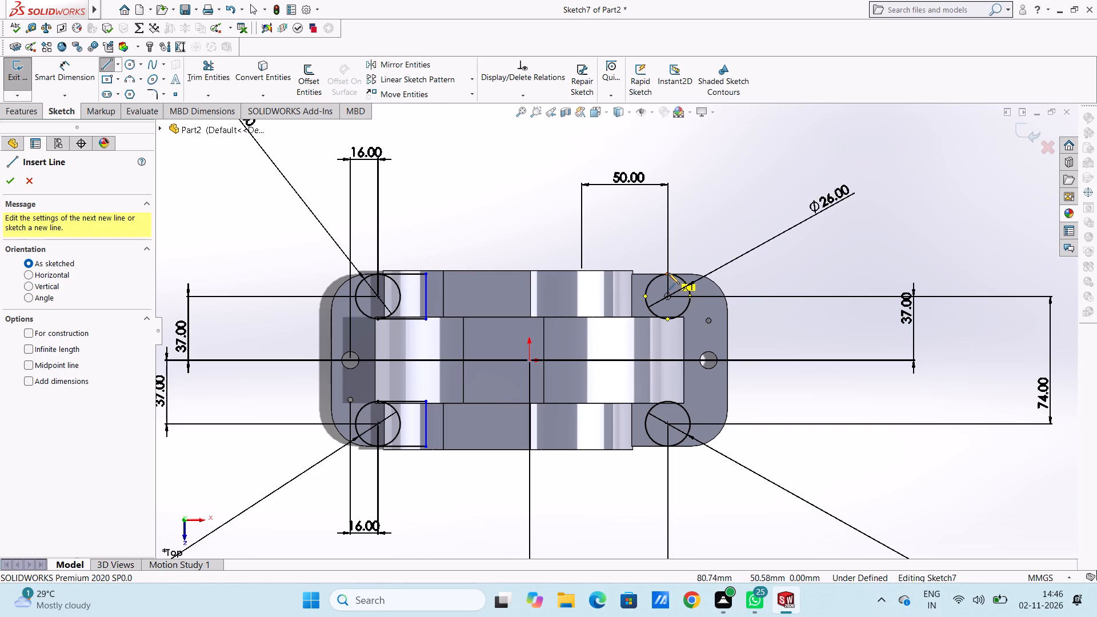
click(591, 276)
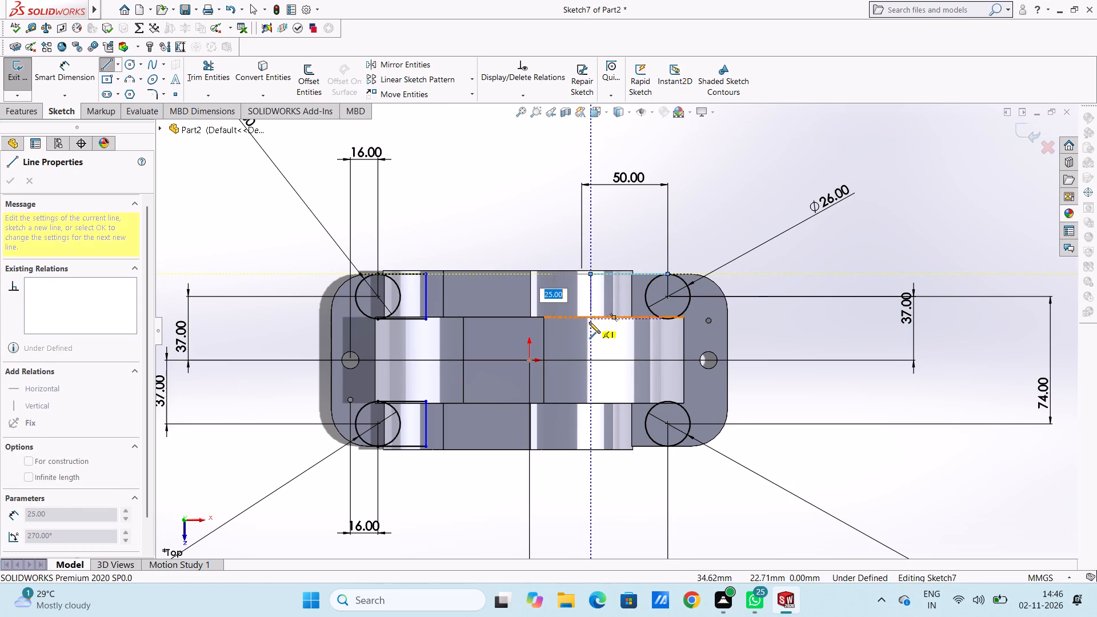
click(589, 322)
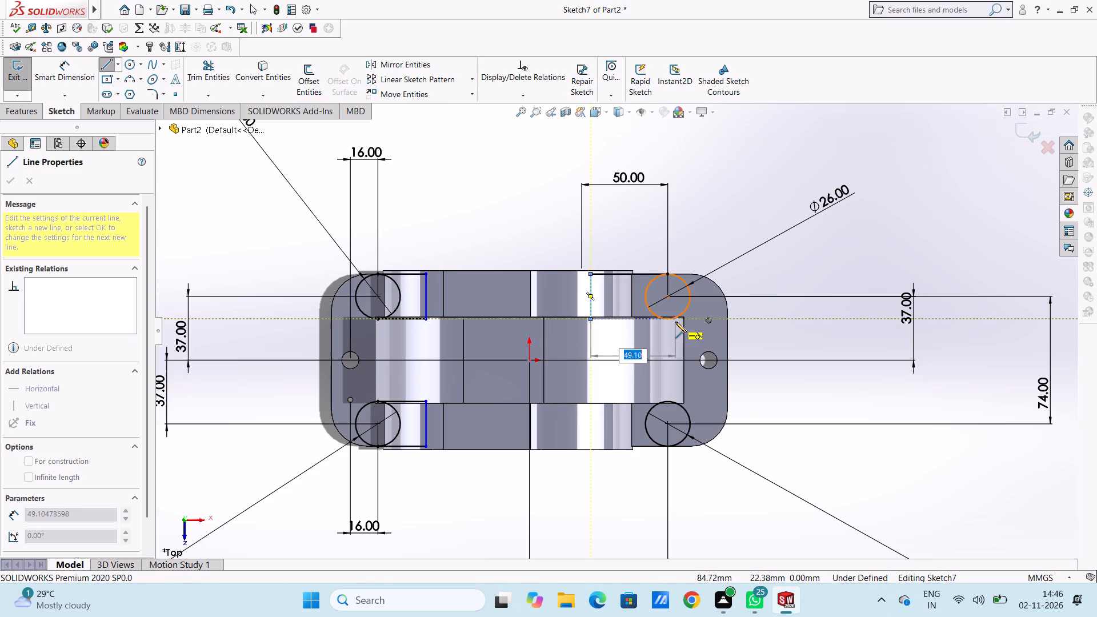
click(670, 322)
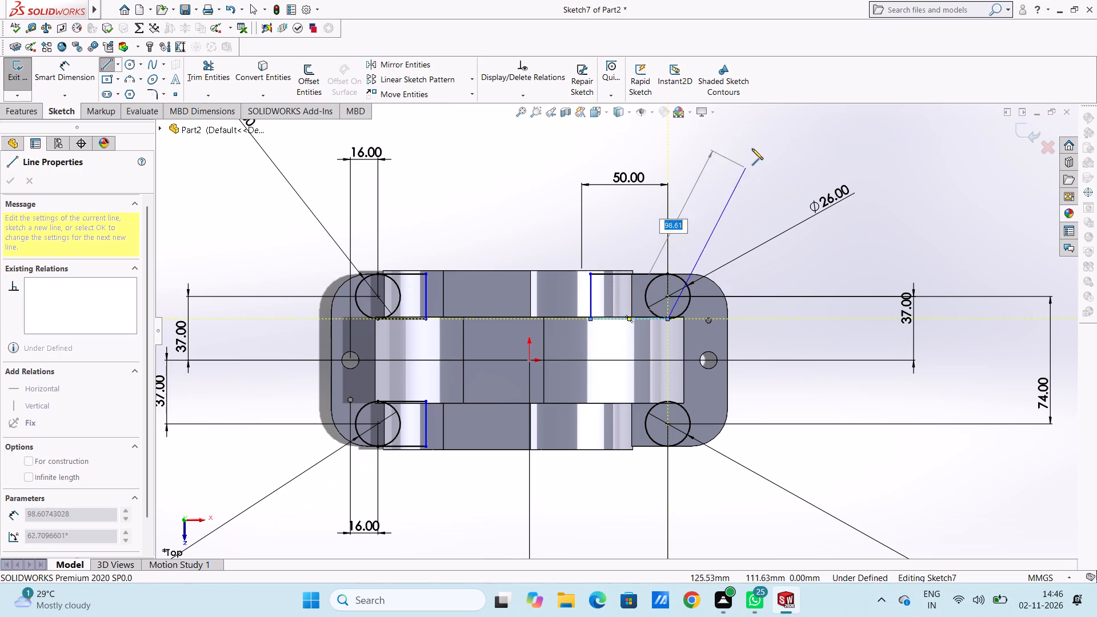
right_click(752, 146)
click(762, 157)
click(740, 181)
Sketch a three-line open rectangle extending inward about 53 mm from the lower-right circle, joining its top and bottom points, 26 mm high.
scroll(643, 330, up, 5)
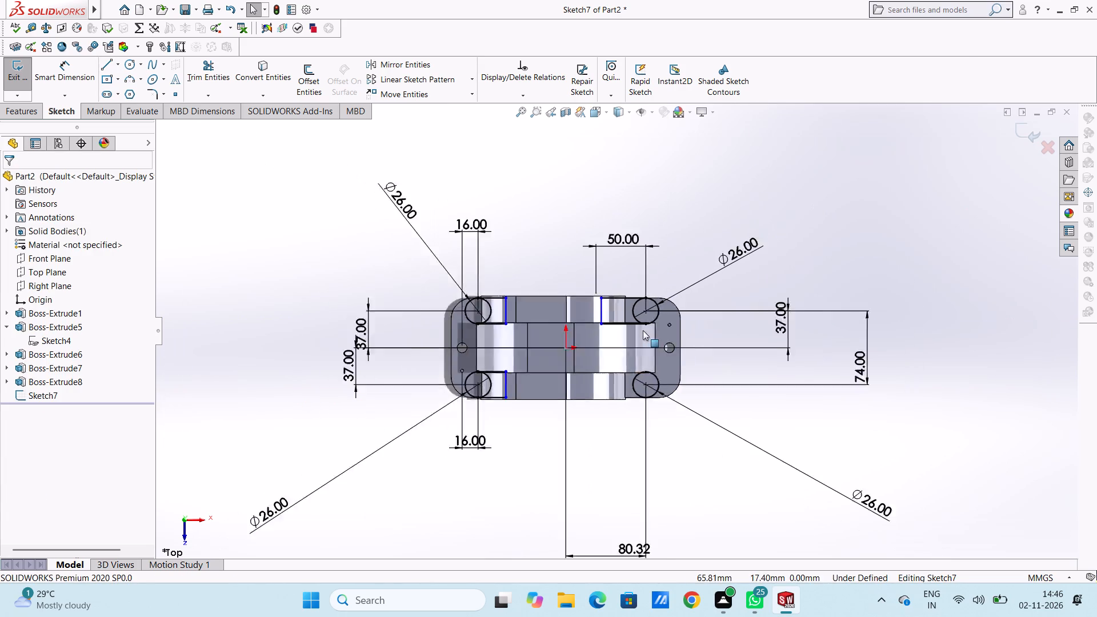
scroll(606, 346, down, 4)
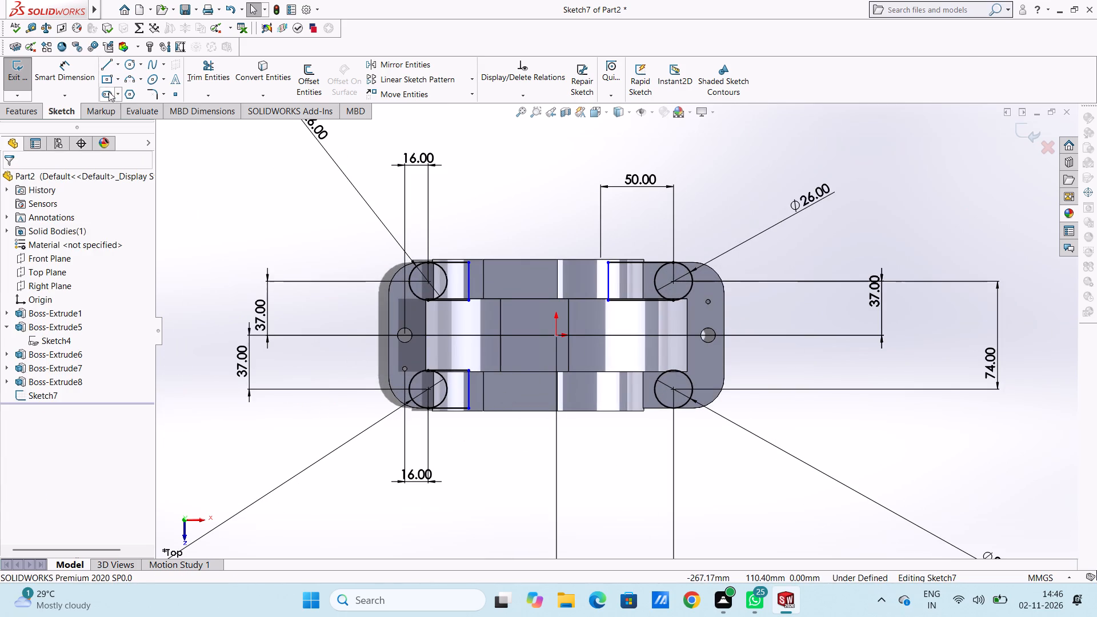
click(106, 65)
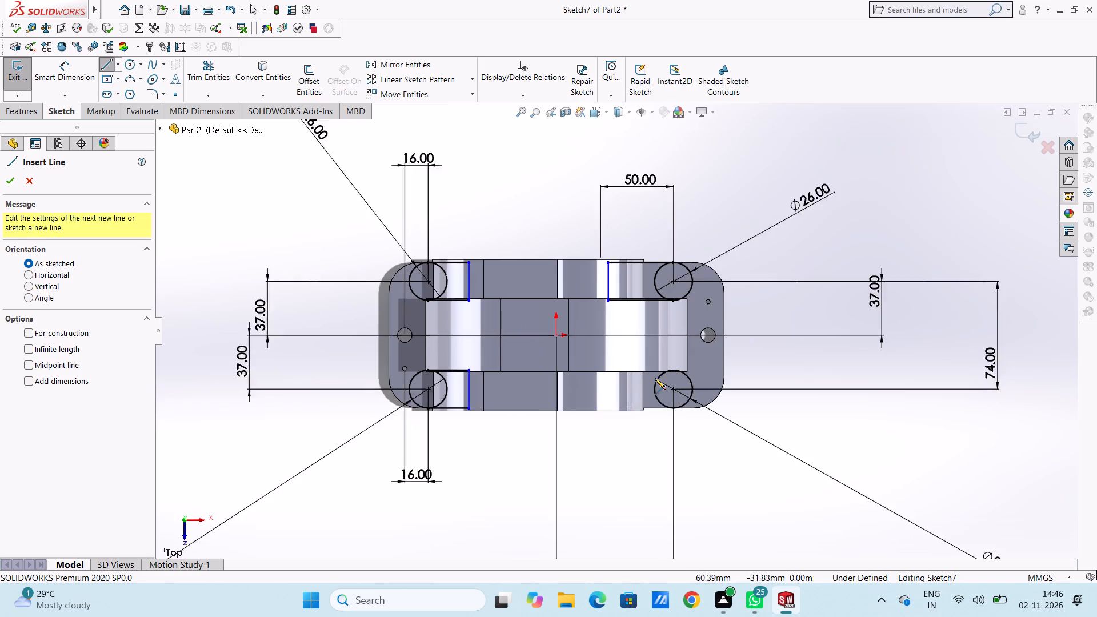
scroll(658, 379, down, 4)
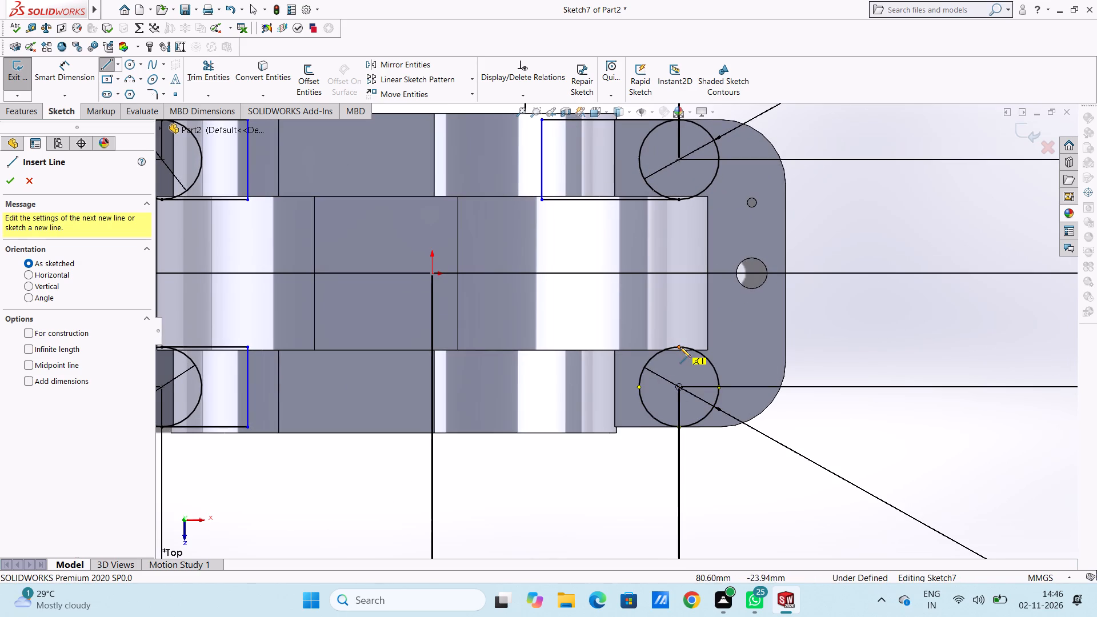
click(679, 346)
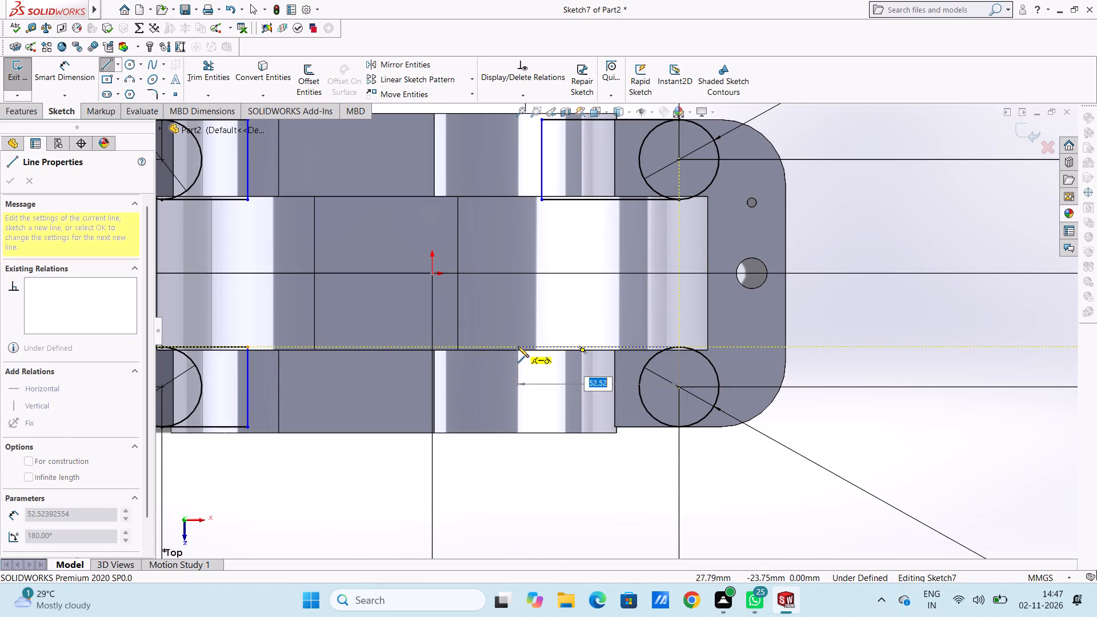
click(518, 346)
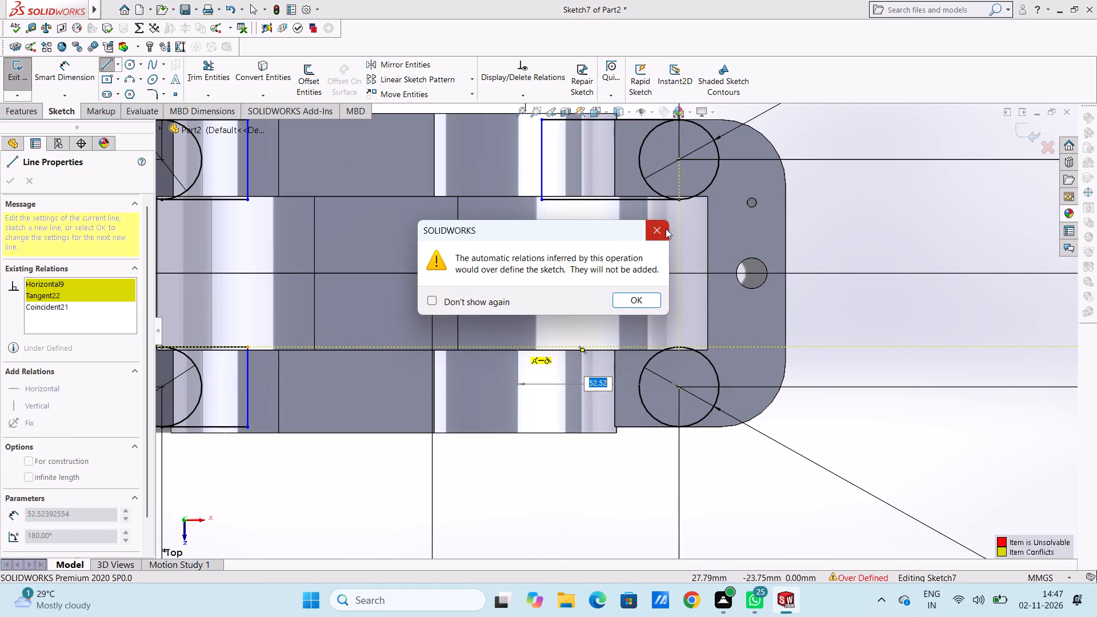
click(666, 229)
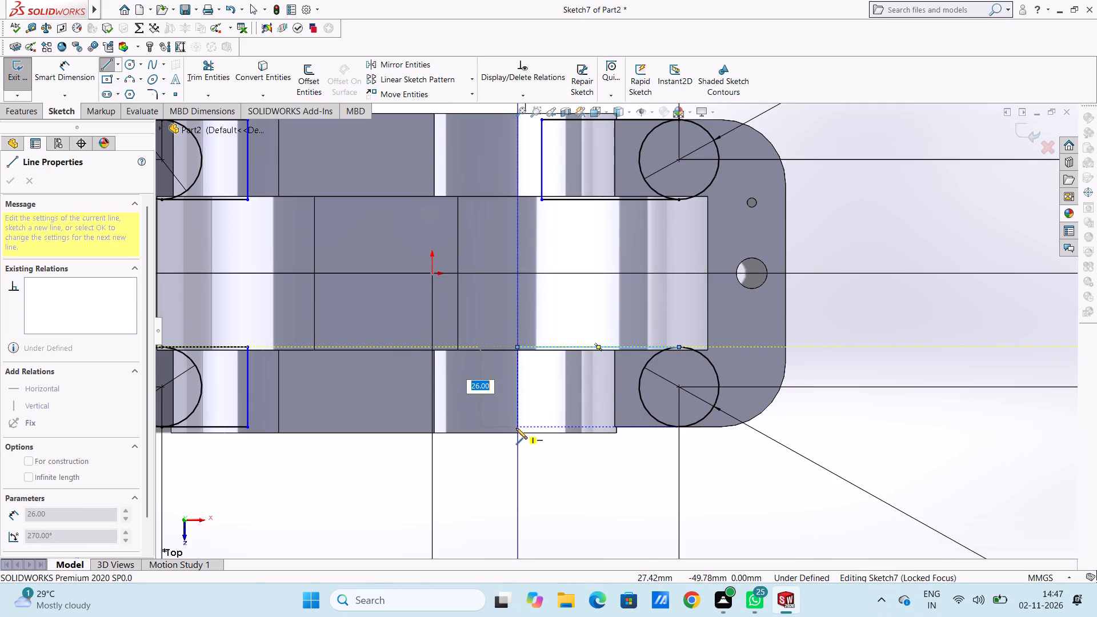
click(516, 428)
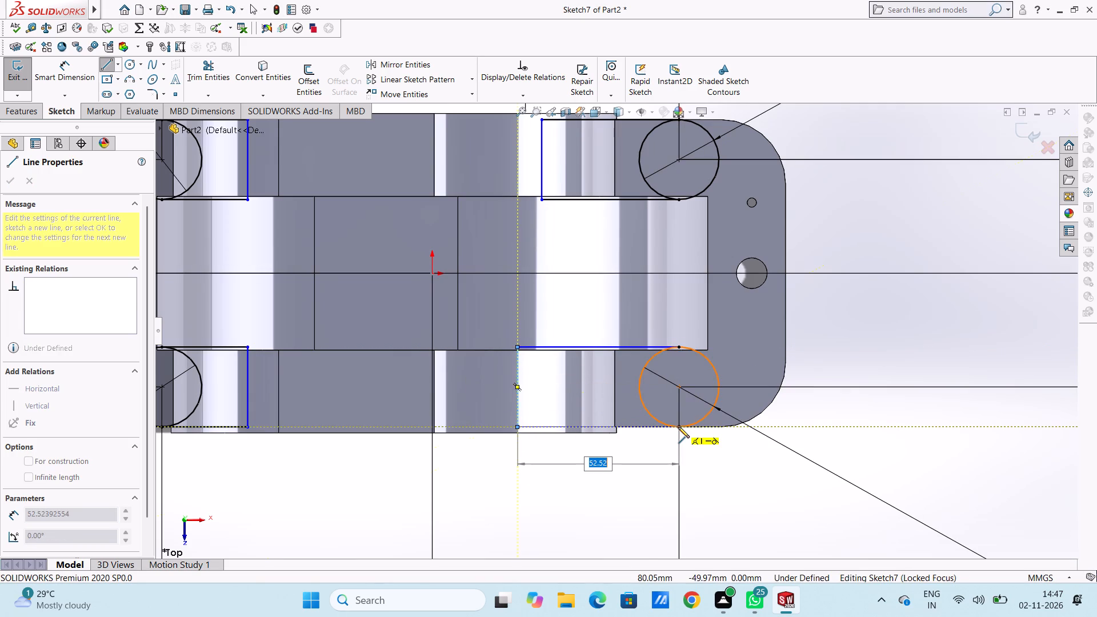
click(678, 427)
right_click(872, 282)
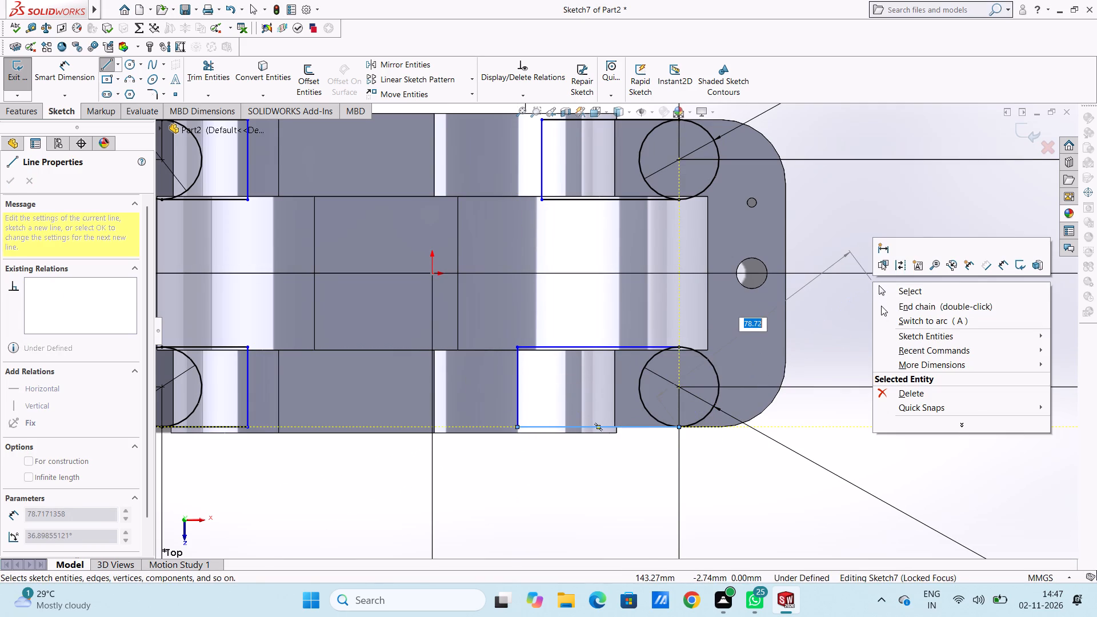
click(881, 293)
click(849, 316)
Dimension the top line of the upper-left open rectangle and set its length to 28 mm.
scroll(830, 330, up, 5)
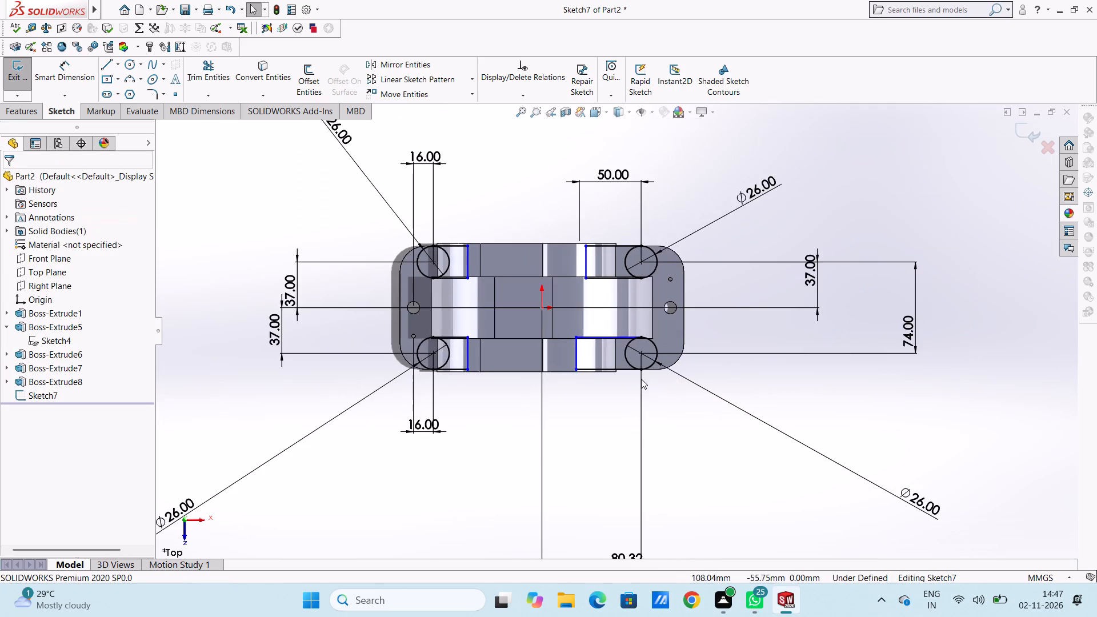
scroll(567, 351, down, 3)
scroll(635, 334, down, 5)
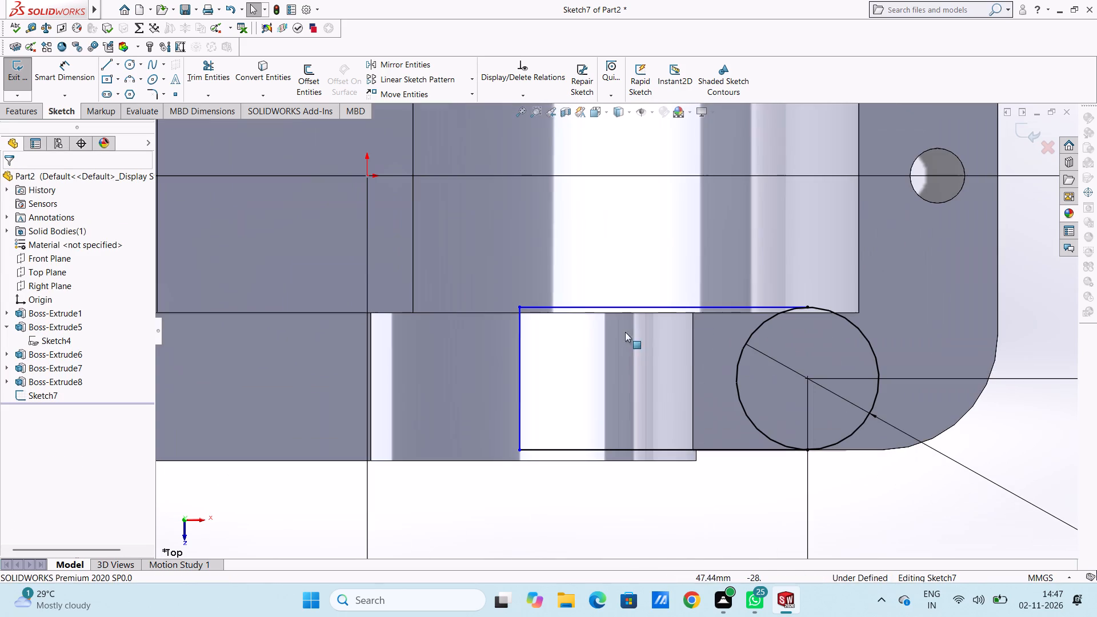
scroll(622, 330, up, 11)
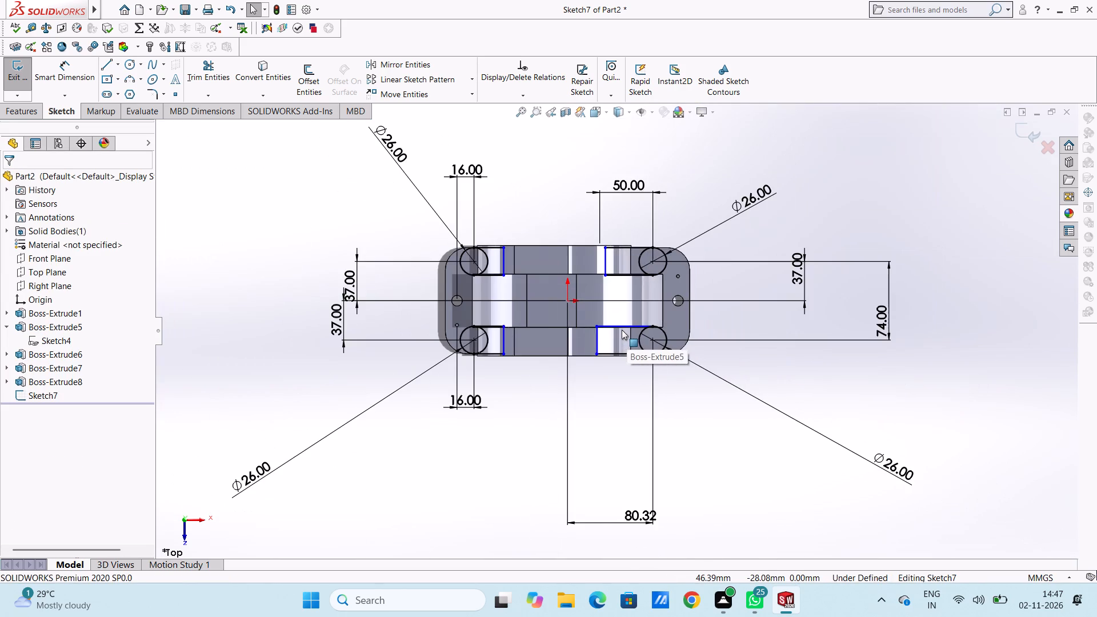
scroll(439, 296, down, 3)
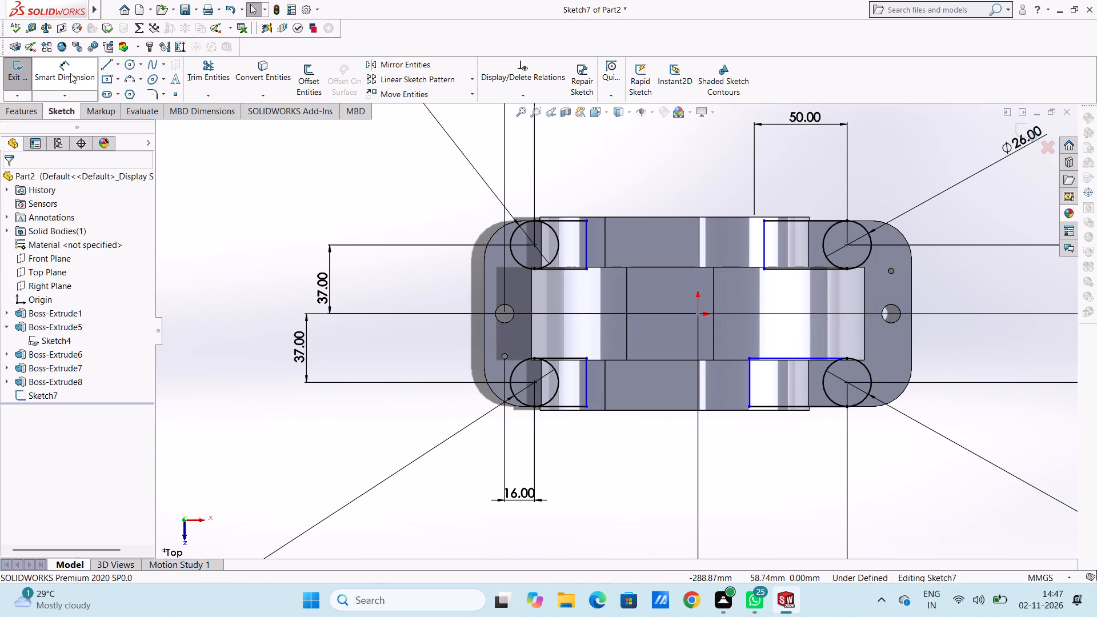
click(70, 73)
click(553, 219)
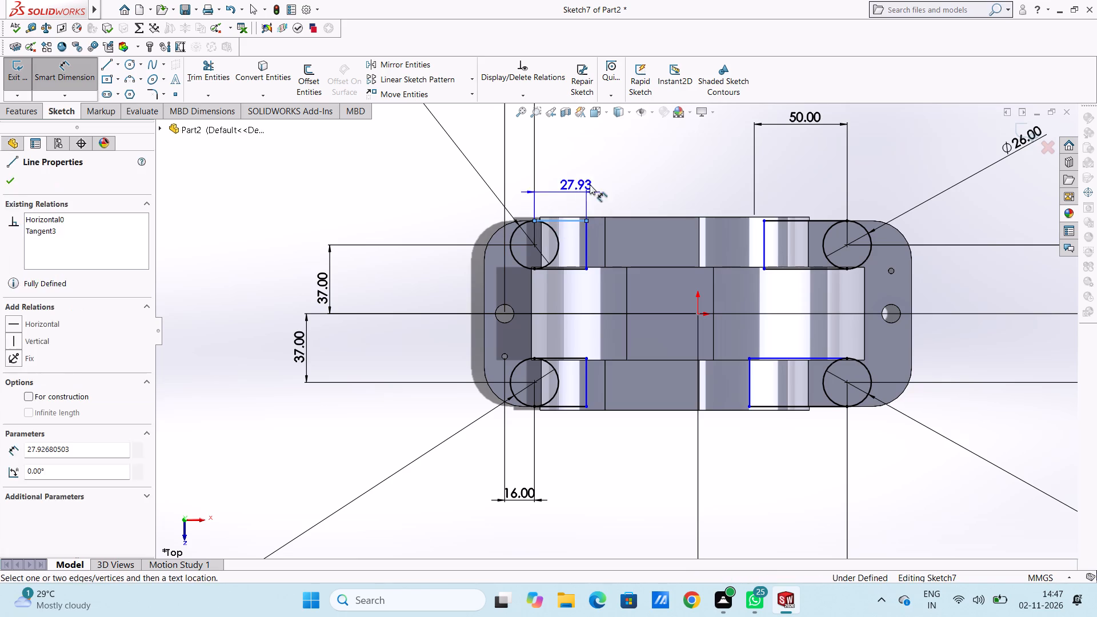
click(598, 181)
drag(551, 163, 546, 163)
click(402, 186)
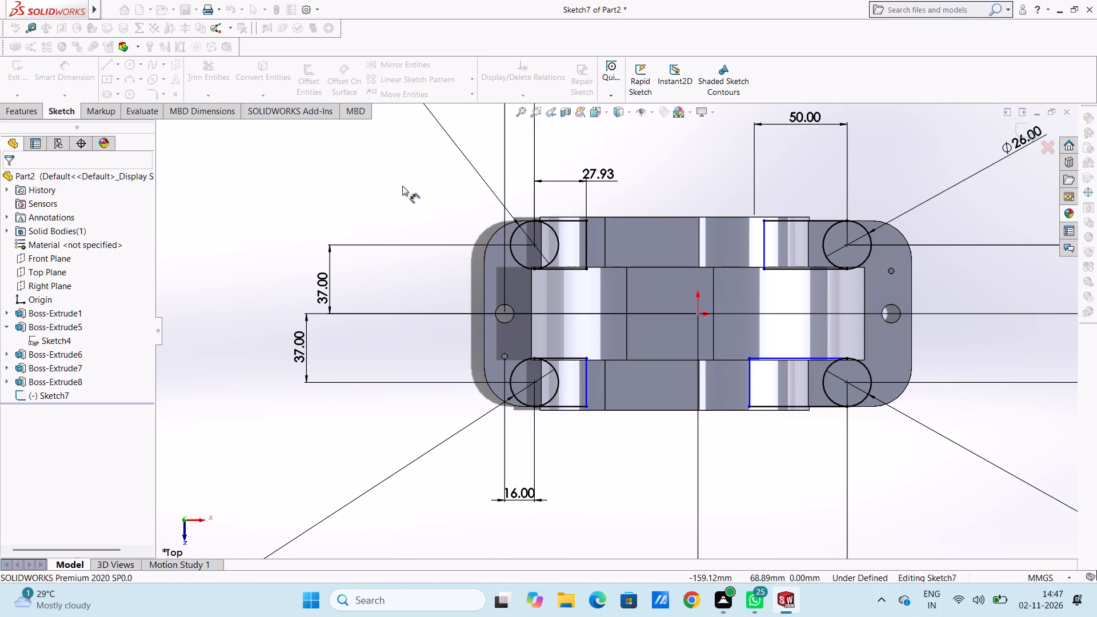
click(562, 177)
double_click(590, 177)
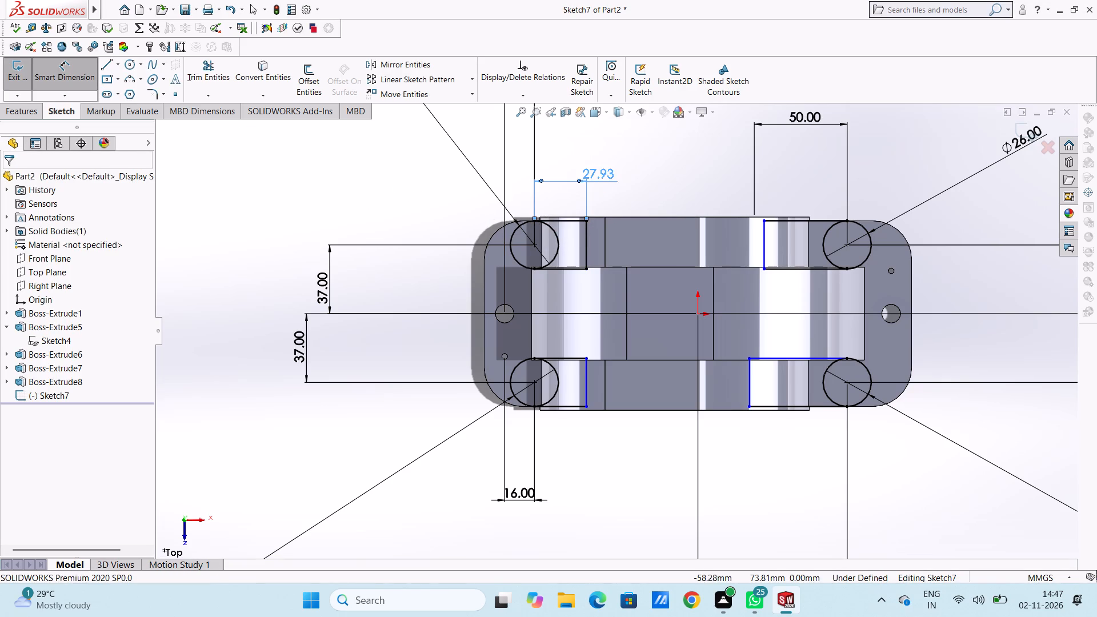
text(28)
key(Return)
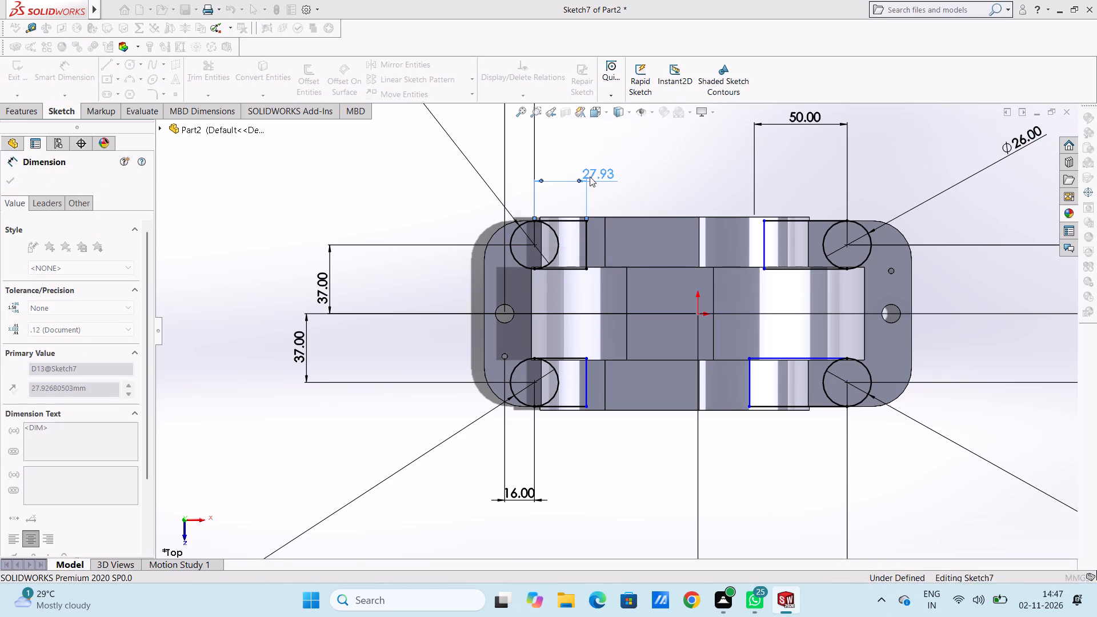
click(427, 195)
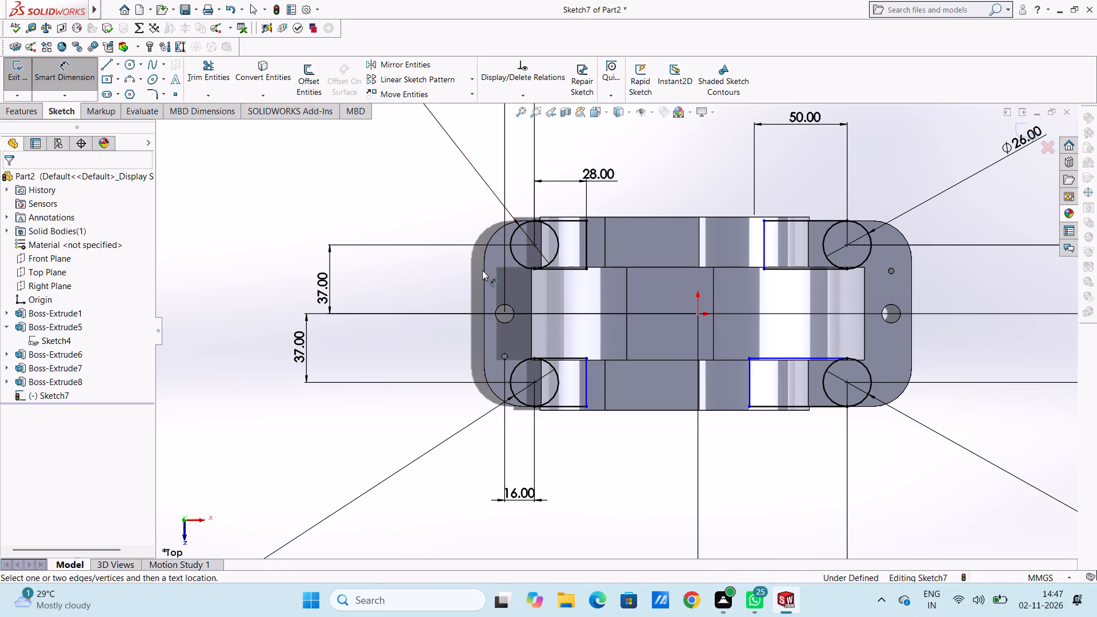
Dimension the bottom line of the lower-left open rectangle and set its length to 28 mm.
click(576, 407)
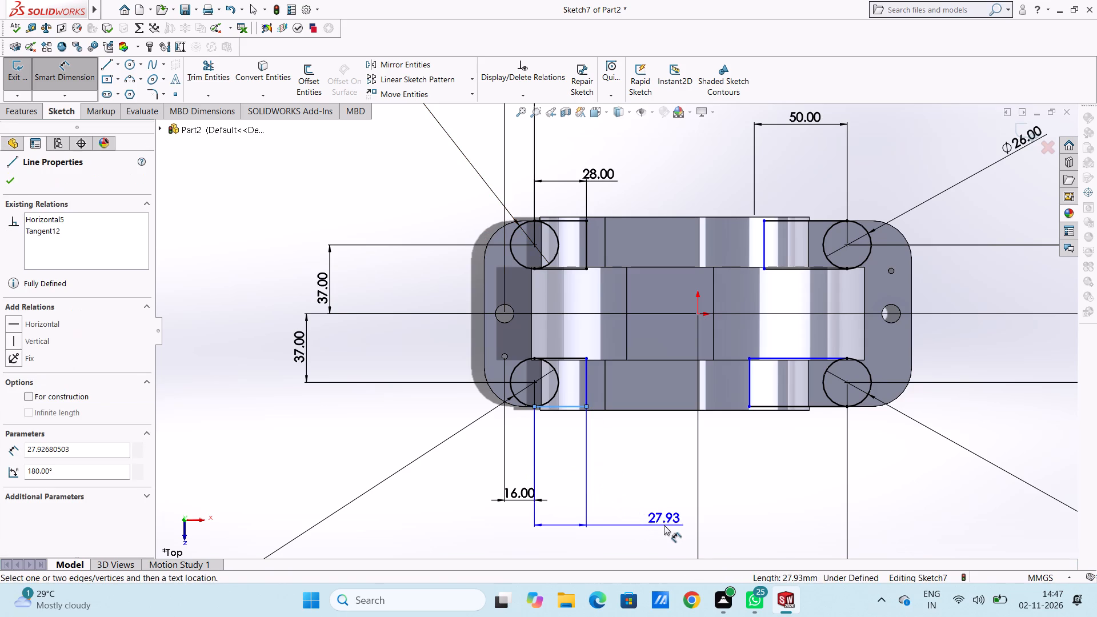
click(664, 525)
text(28)
key(Return)
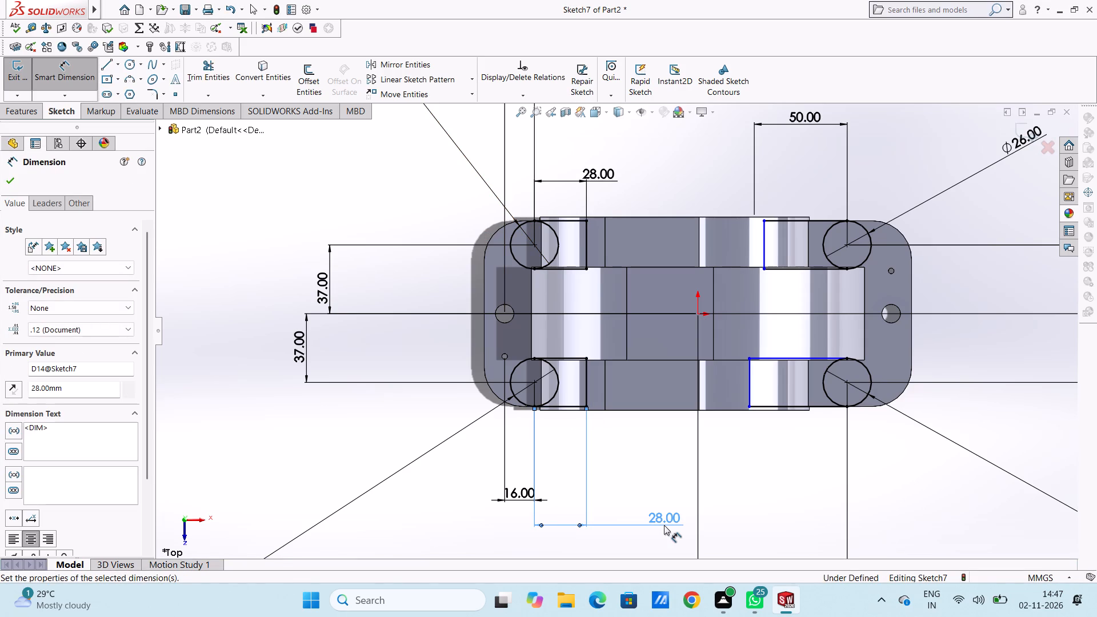
click(756, 496)
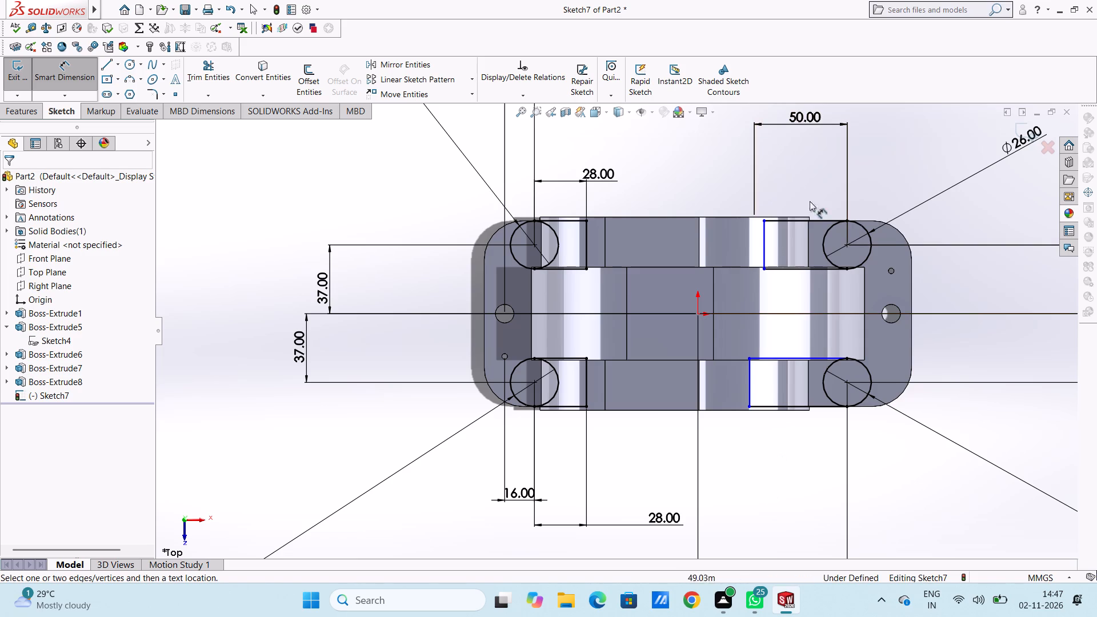
Dimension the top line of the upper-right open rectangle and set its length to 44 mm.
click(818, 222)
click(699, 167)
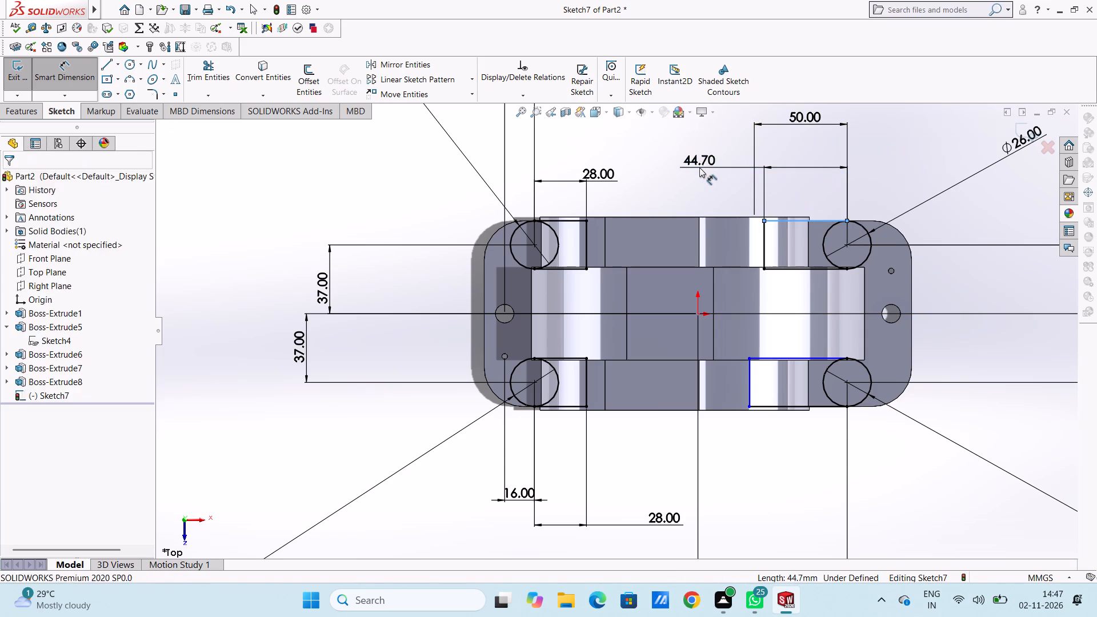
text(44)
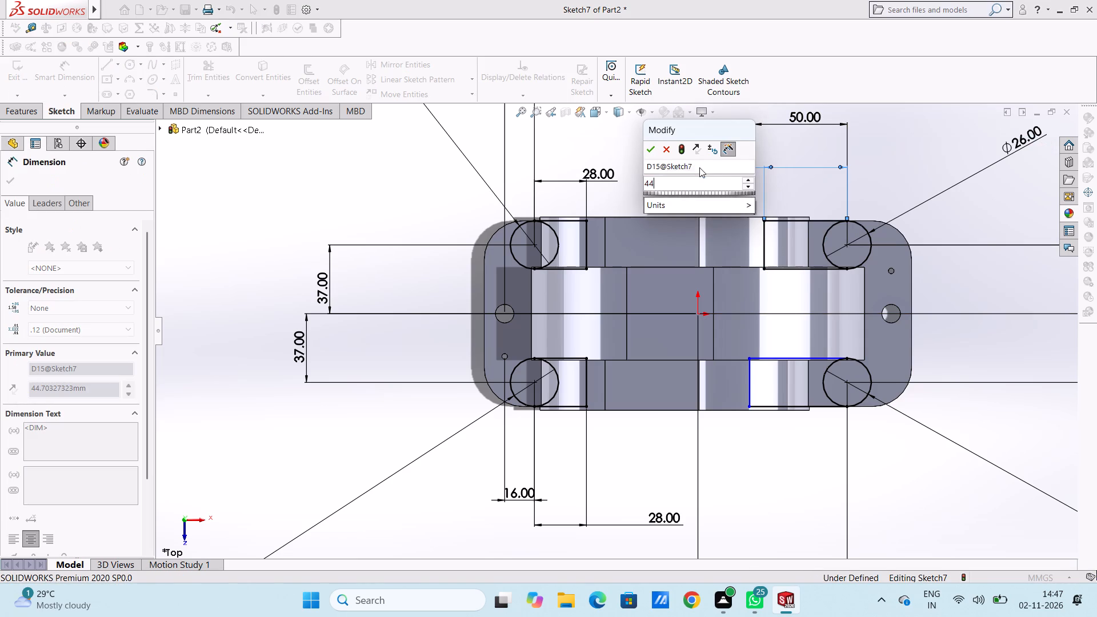
key(Return)
click(636, 165)
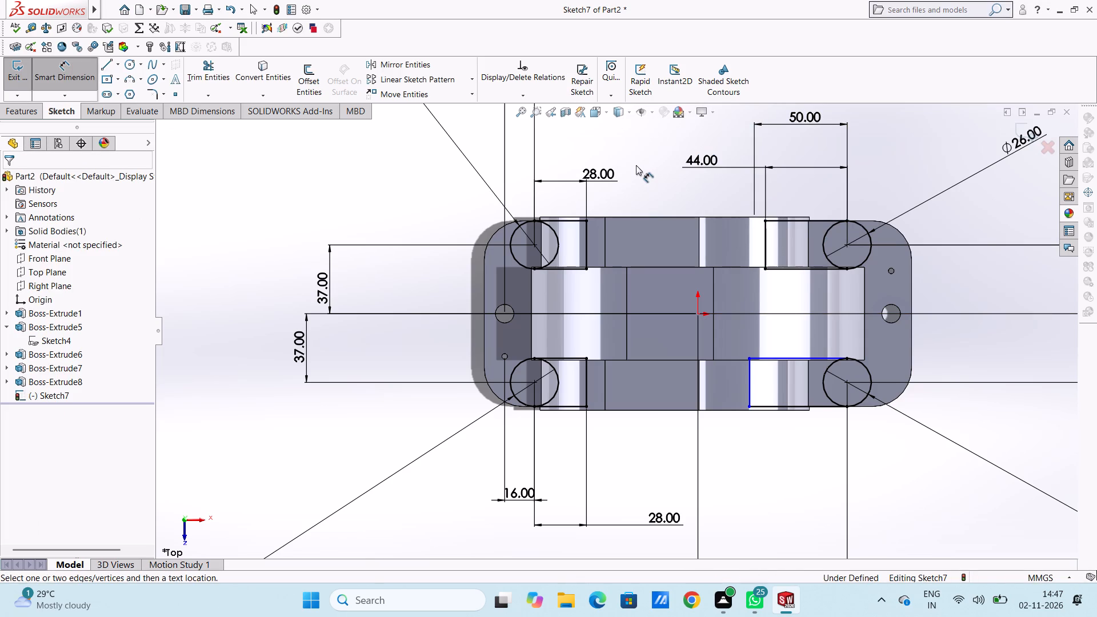
Dimension the bottom line of the lower-right open rectangle and set its length to 44 mm.
click(819, 407)
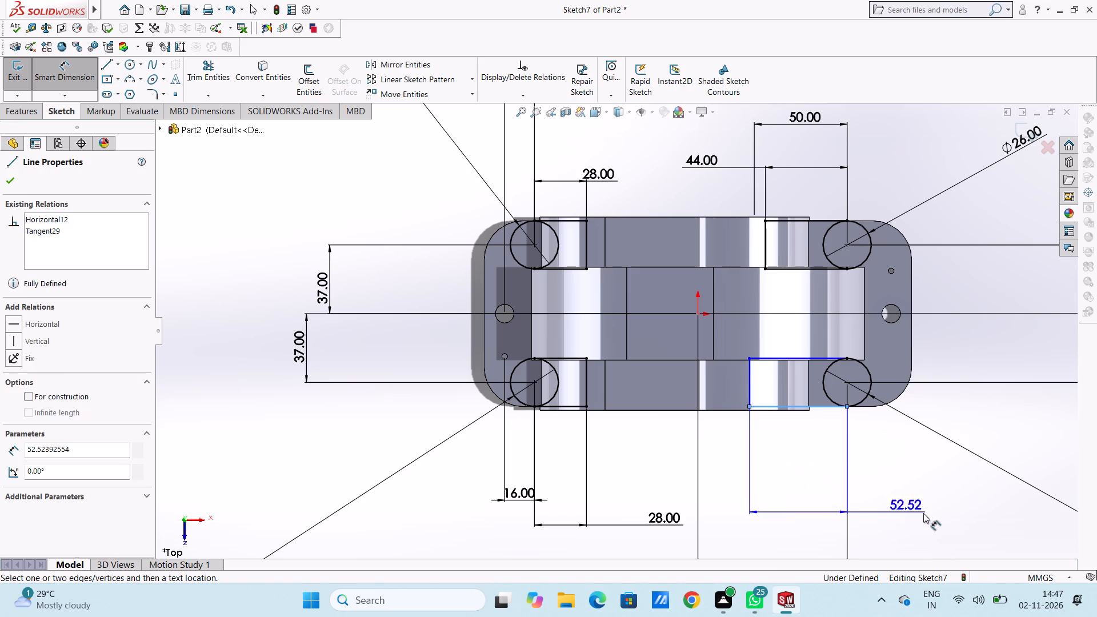
click(944, 515)
text(44)
key(Return)
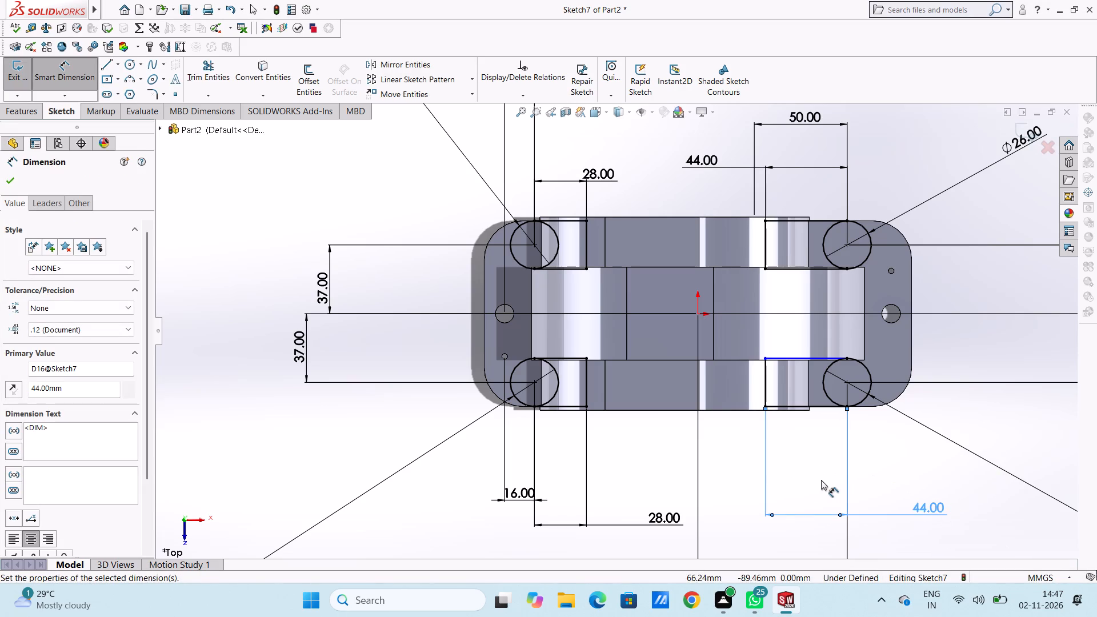
click(821, 480)
Add a 44 mm length dimension to the top line of the lower-right open rectangle.
scroll(851, 382, down, 5)
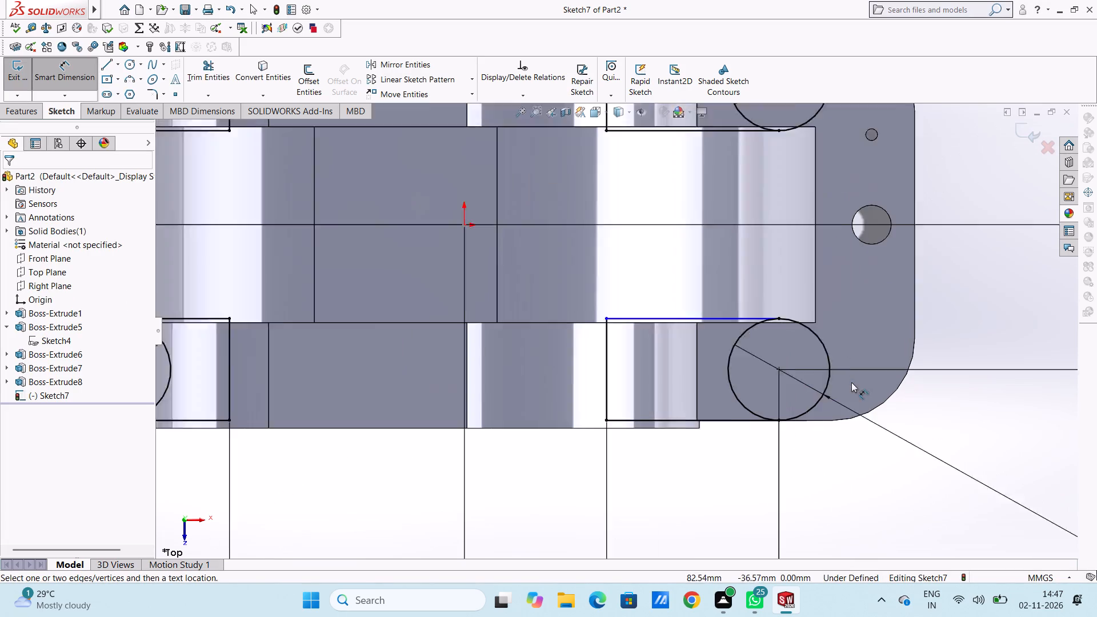
scroll(778, 342, down, 4)
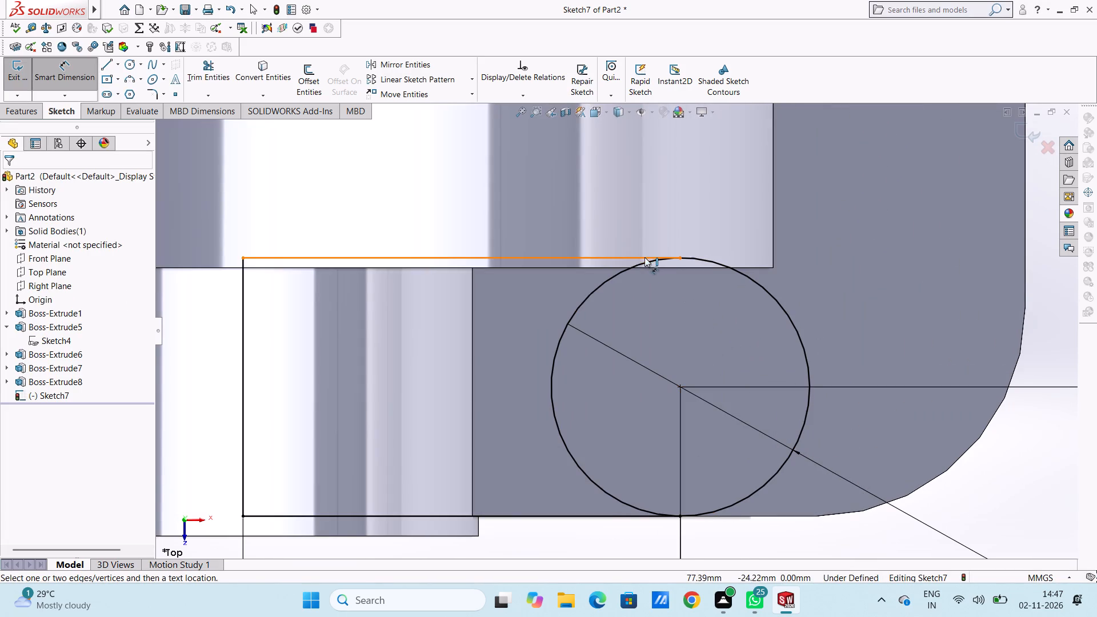
click(638, 255)
click(646, 203)
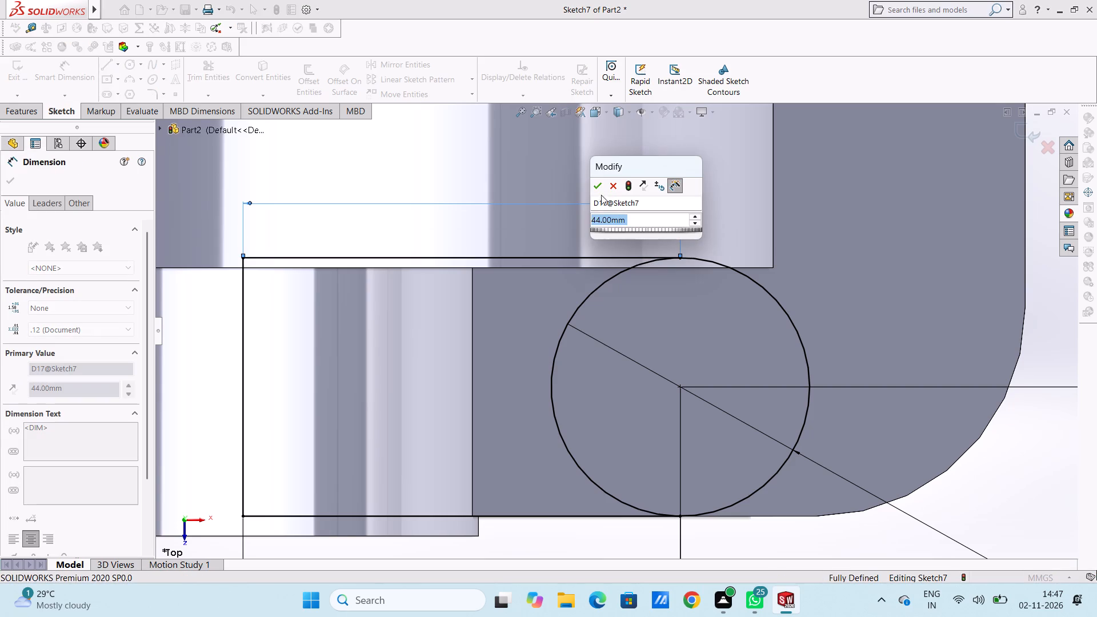
click(598, 183)
scroll(570, 271, up, 11)
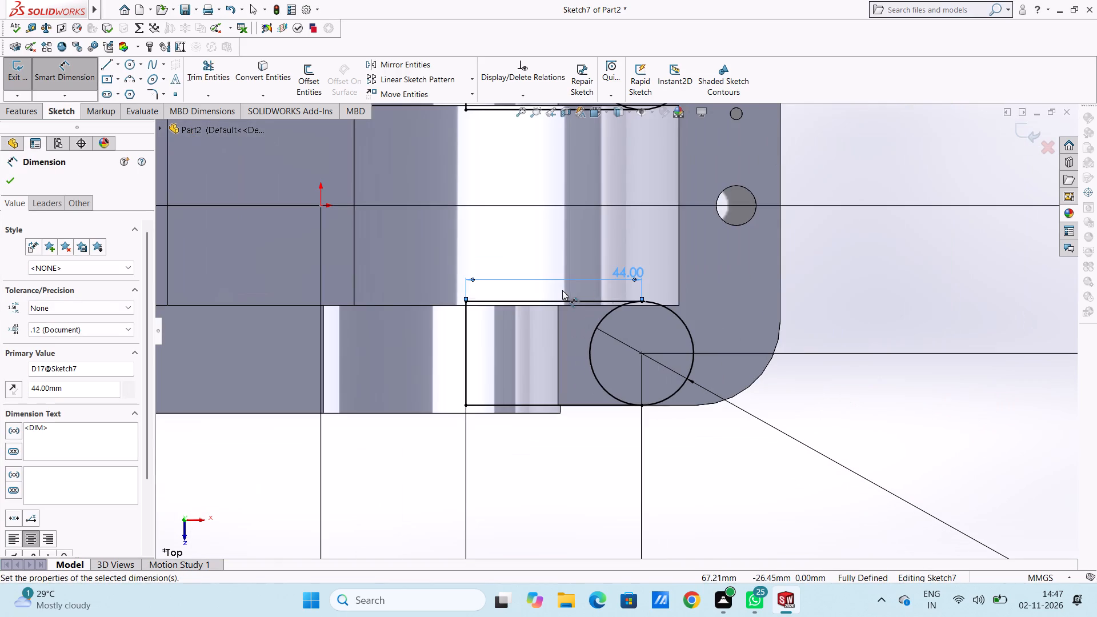
click(888, 262)
Trim away the inner half of each of the four corner circles, leaving four closed profiles with rounded outer ends.
scroll(799, 348, up, 5)
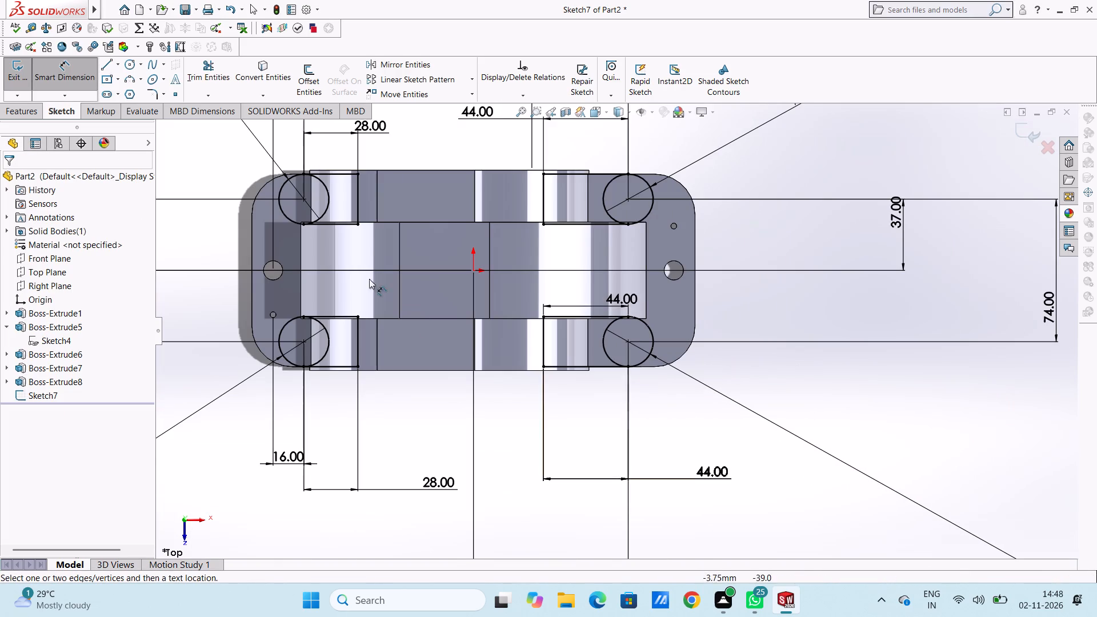
click(215, 80)
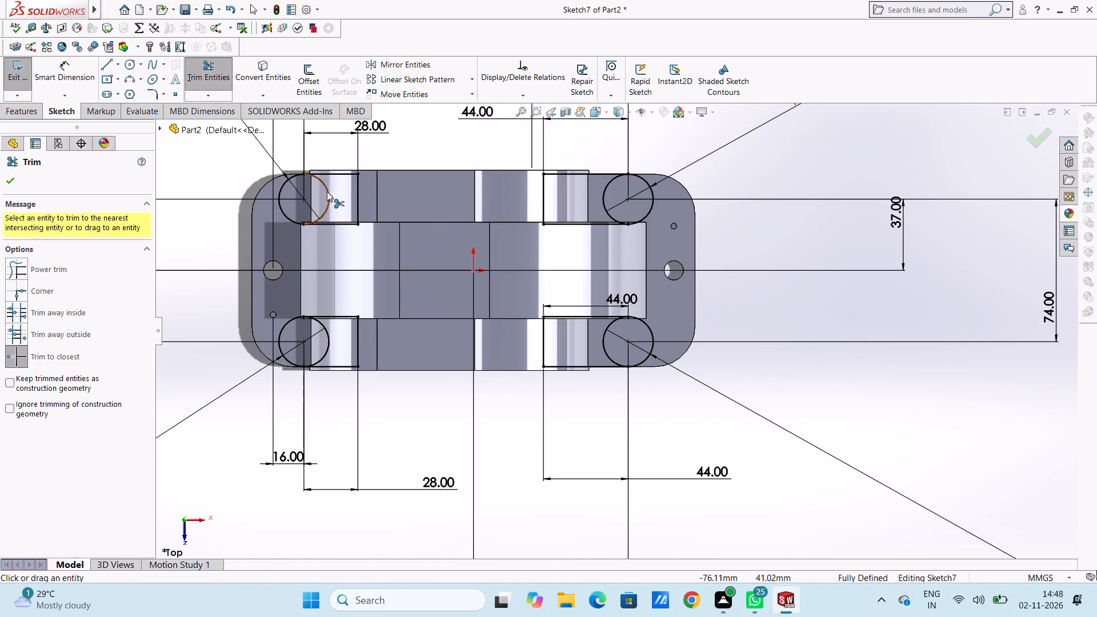
click(327, 191)
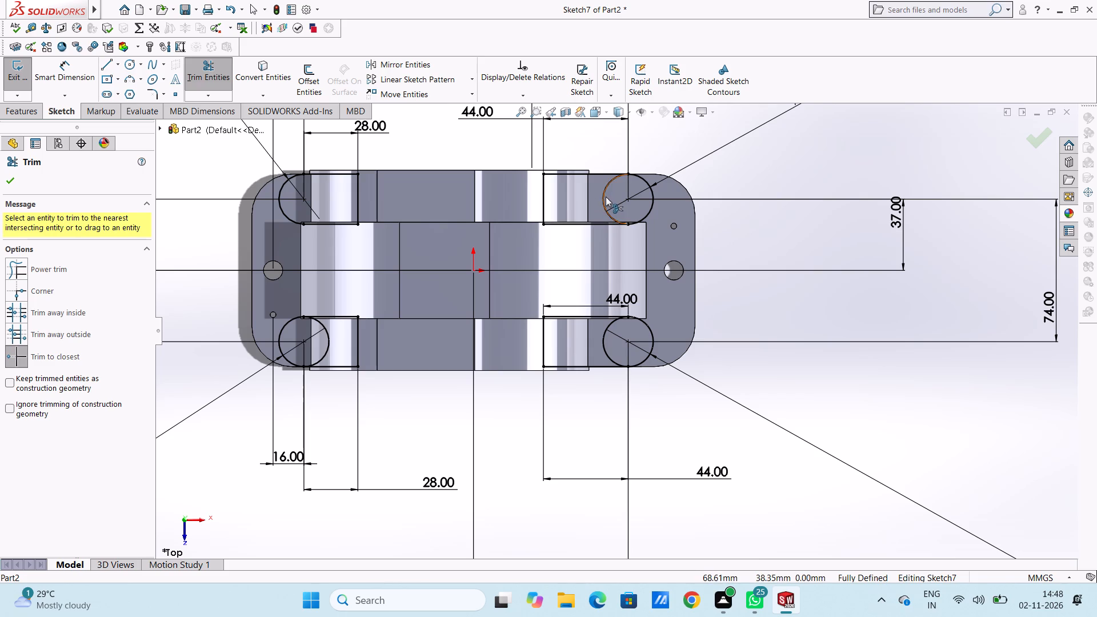
click(606, 197)
click(604, 342)
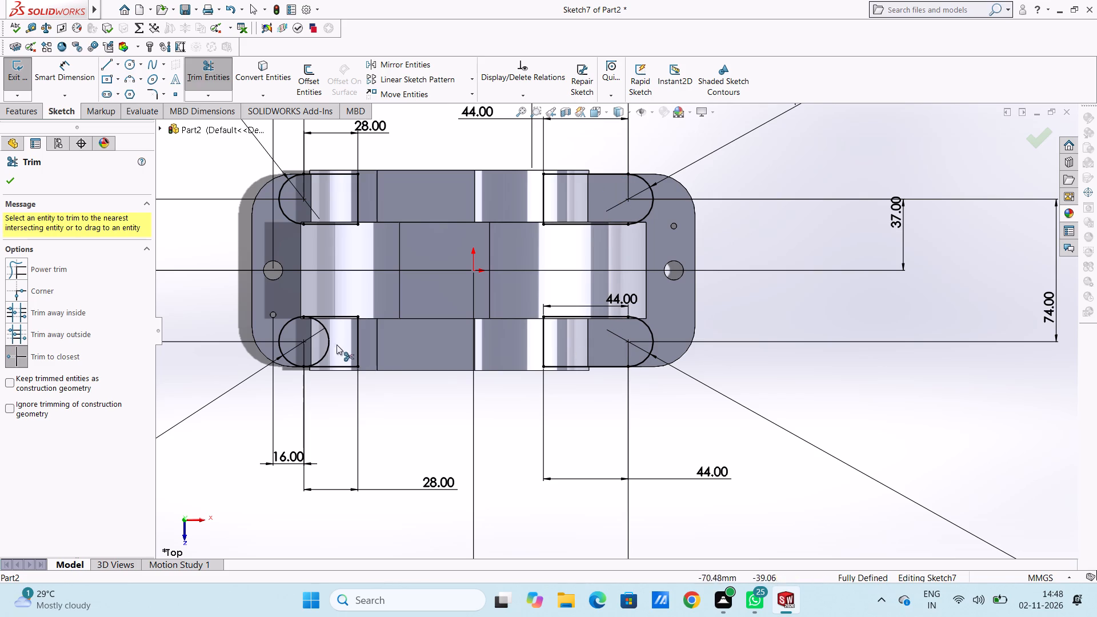
click(330, 340)
click(11, 178)
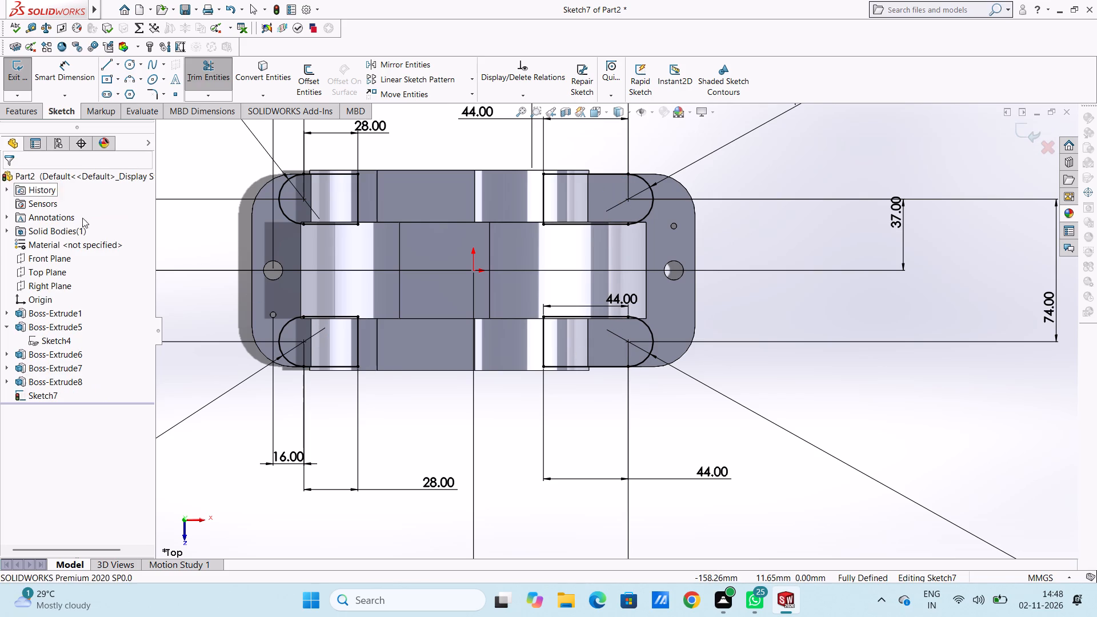
Extrude the four round-ended corner profiles as a blind 21 mm boss merged with the base plate.
scroll(464, 409, up, 2)
scroll(464, 409, down, 3)
scroll(488, 387, up, 4)
scroll(603, 170, down, 2)
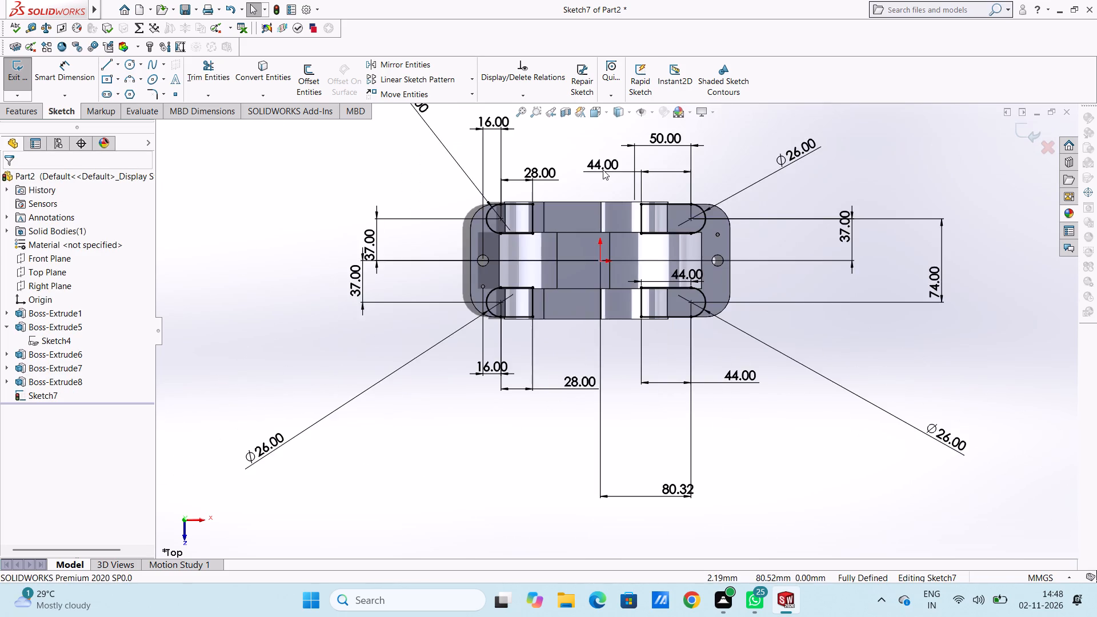
scroll(603, 170, down, 1)
middle_drag(582, 371, 570, 251)
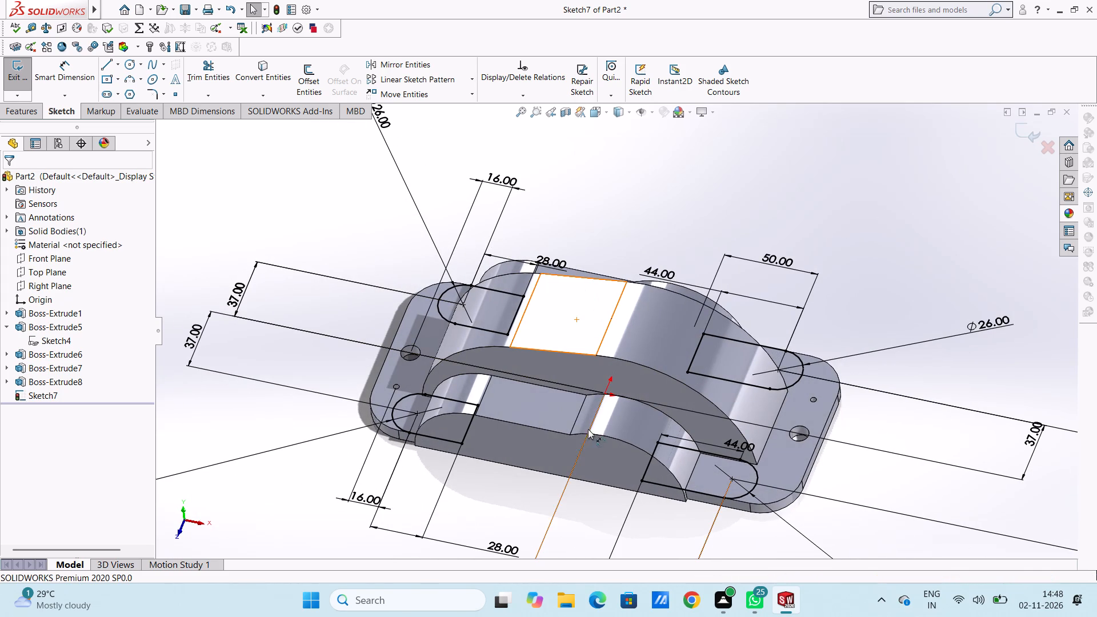
click(27, 113)
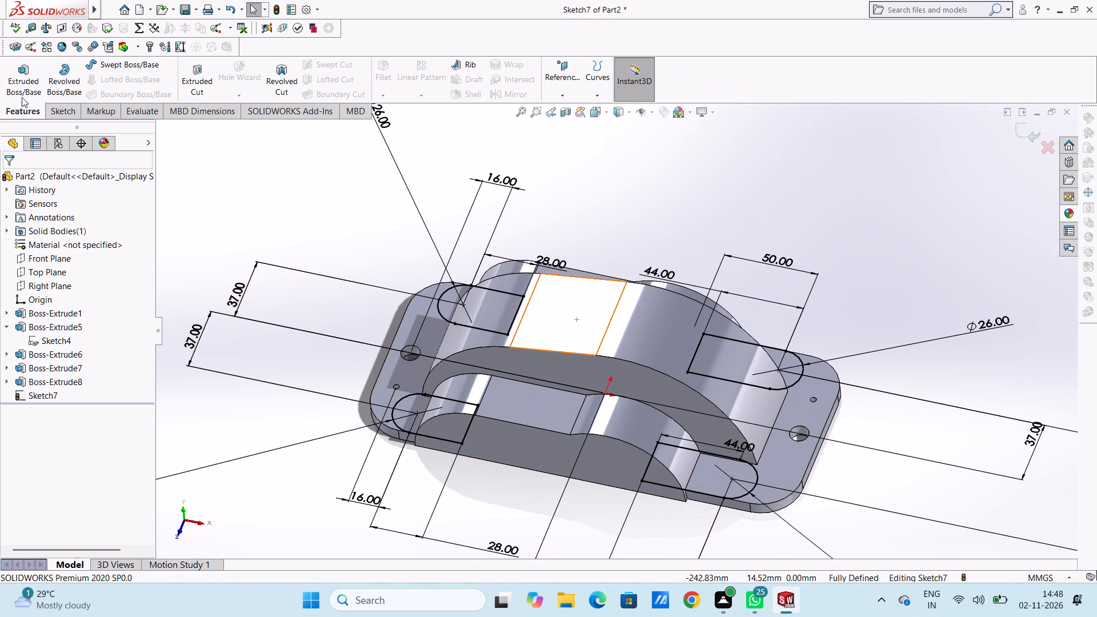
click(11, 66)
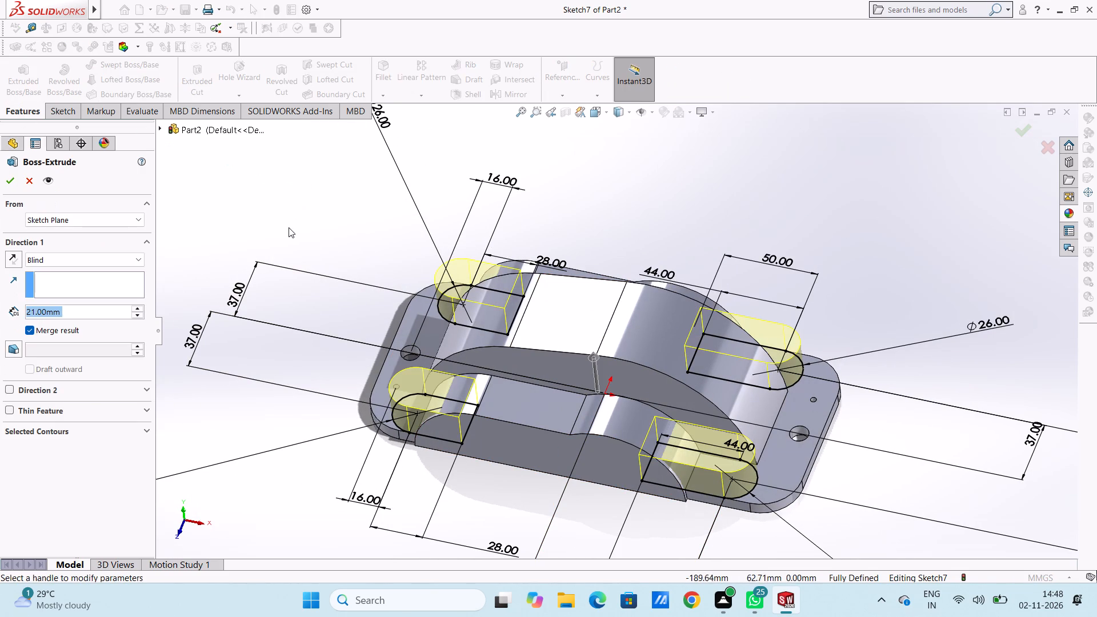
click(11, 180)
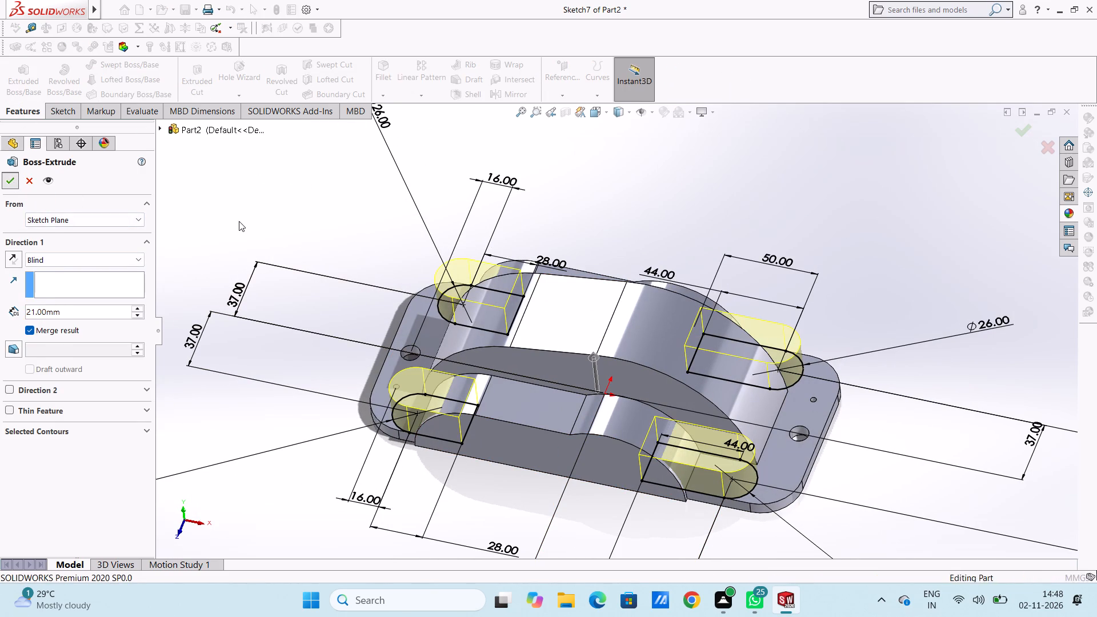
click(241, 221)
Examine the four corner bosses and the arched bodies from above, the ends and the front.
middle_drag(311, 230, 331, 333)
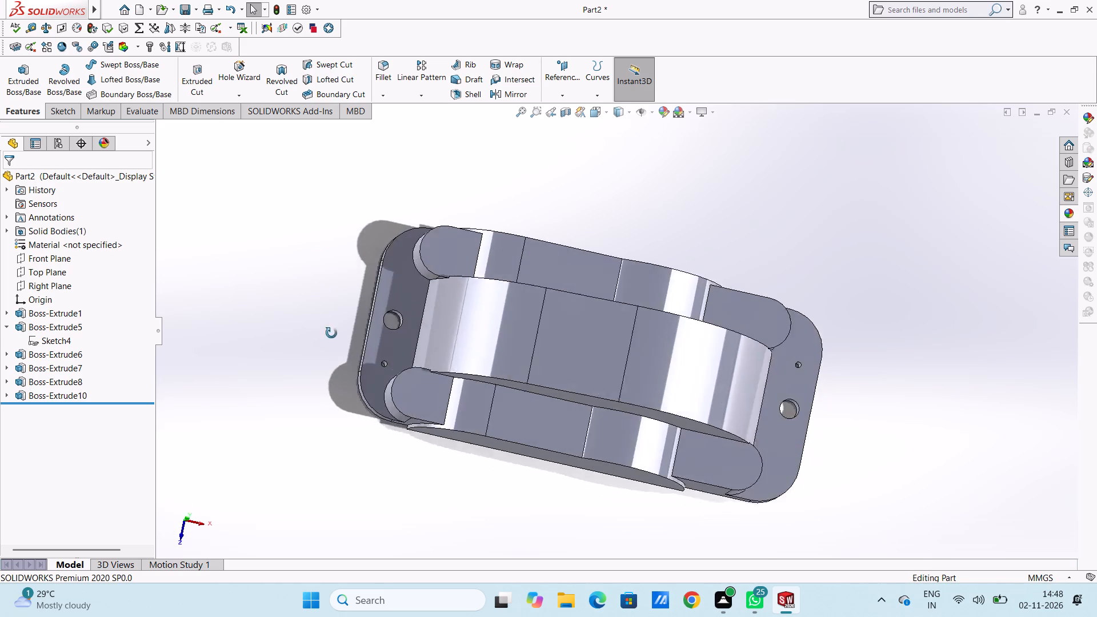
middle_drag(331, 333, 310, 361)
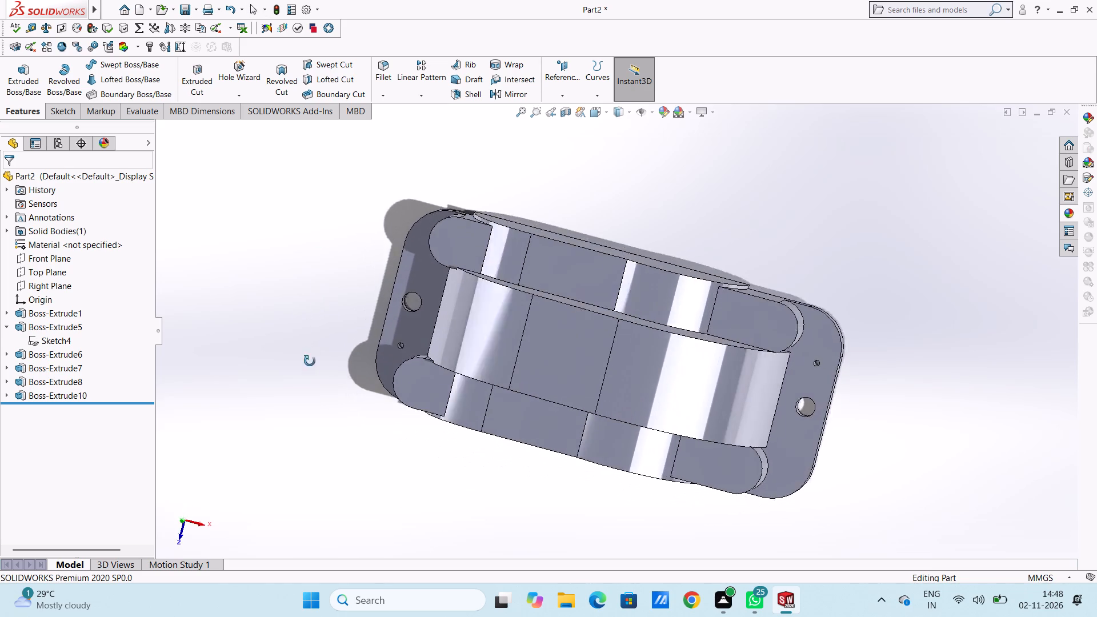
middle_drag(310, 361, 315, 376)
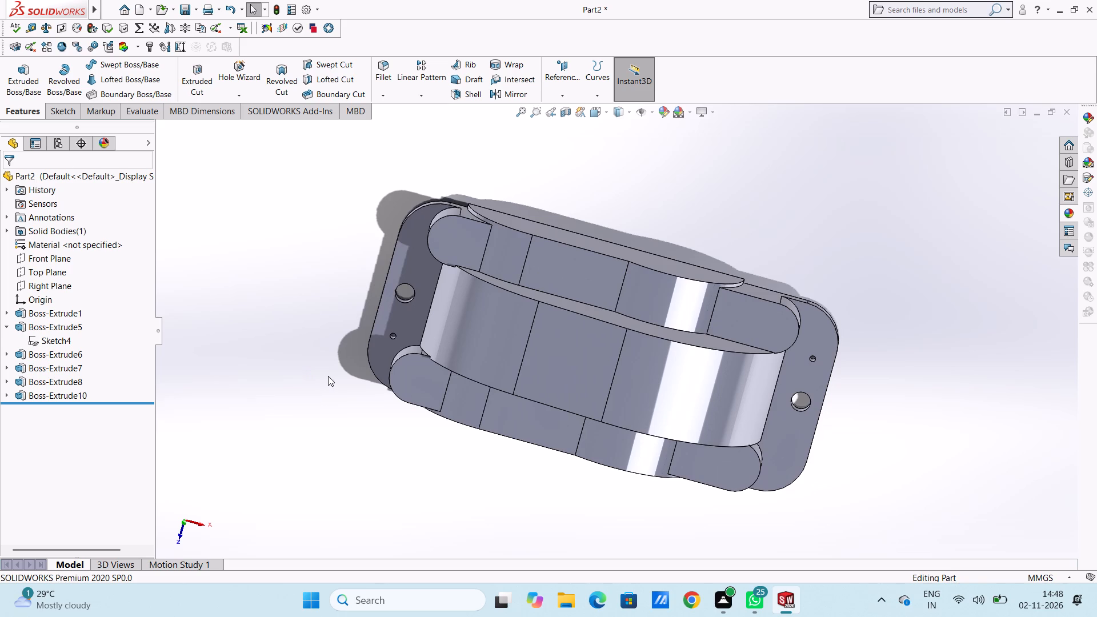
middle_drag(328, 376, 378, 432)
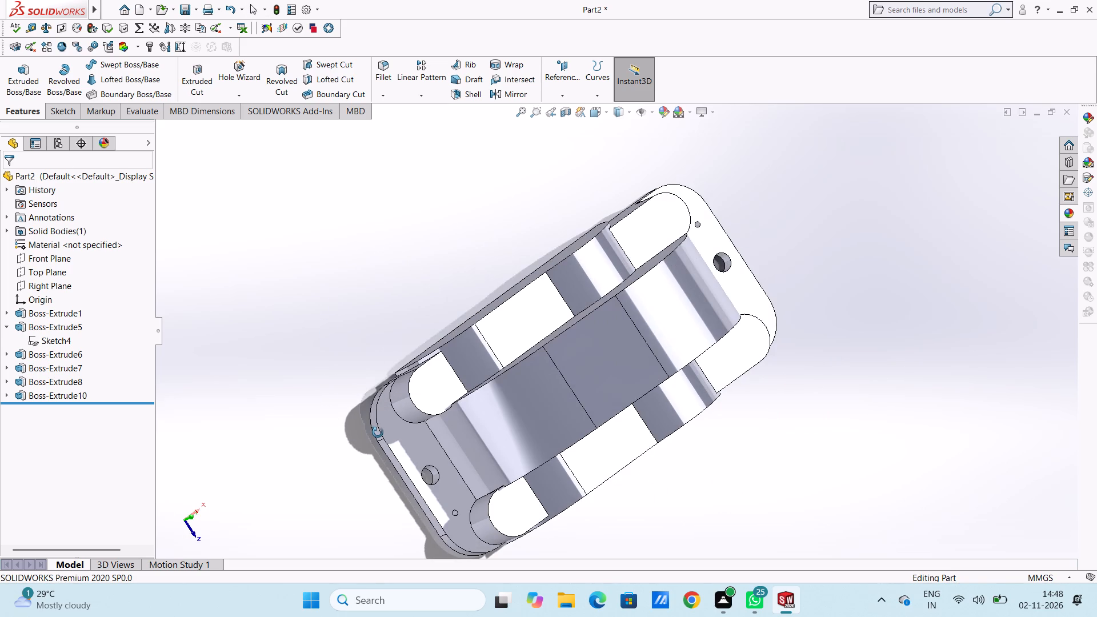
middle_drag(378, 432, 363, 433)
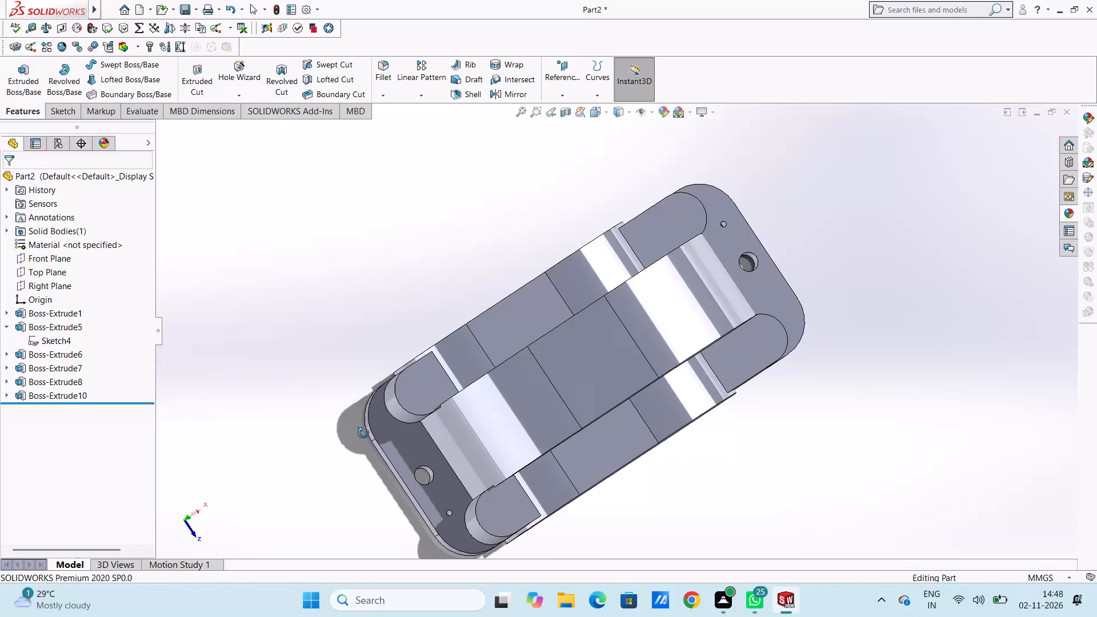
middle_drag(363, 433, 363, 382)
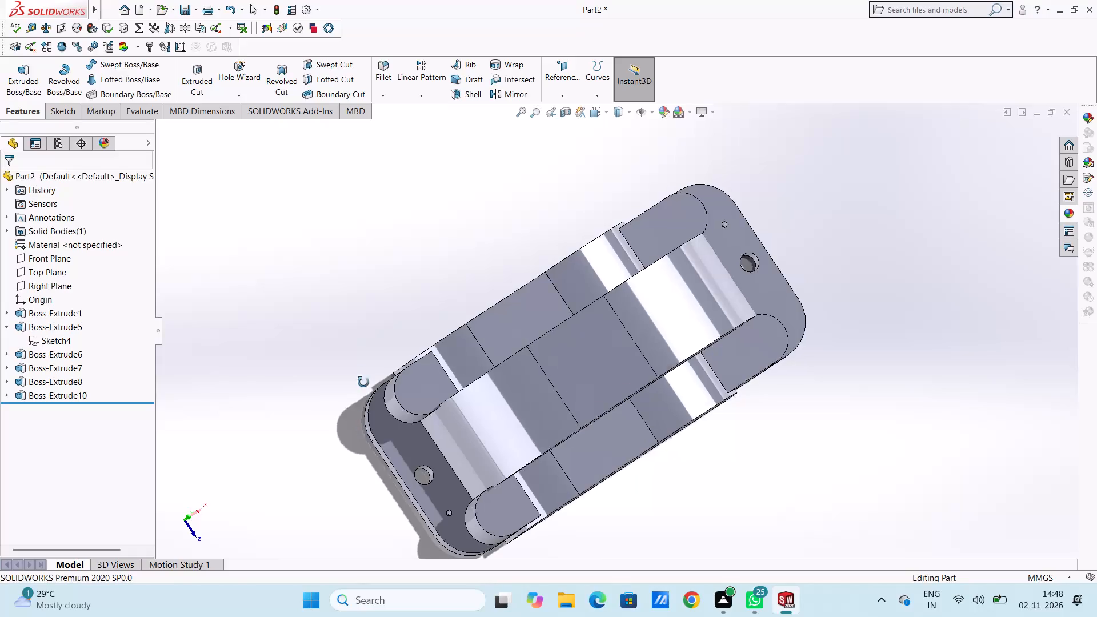
middle_drag(363, 382, 307, 340)
scroll(592, 418, up, 3)
middle_drag(641, 431, 573, 356)
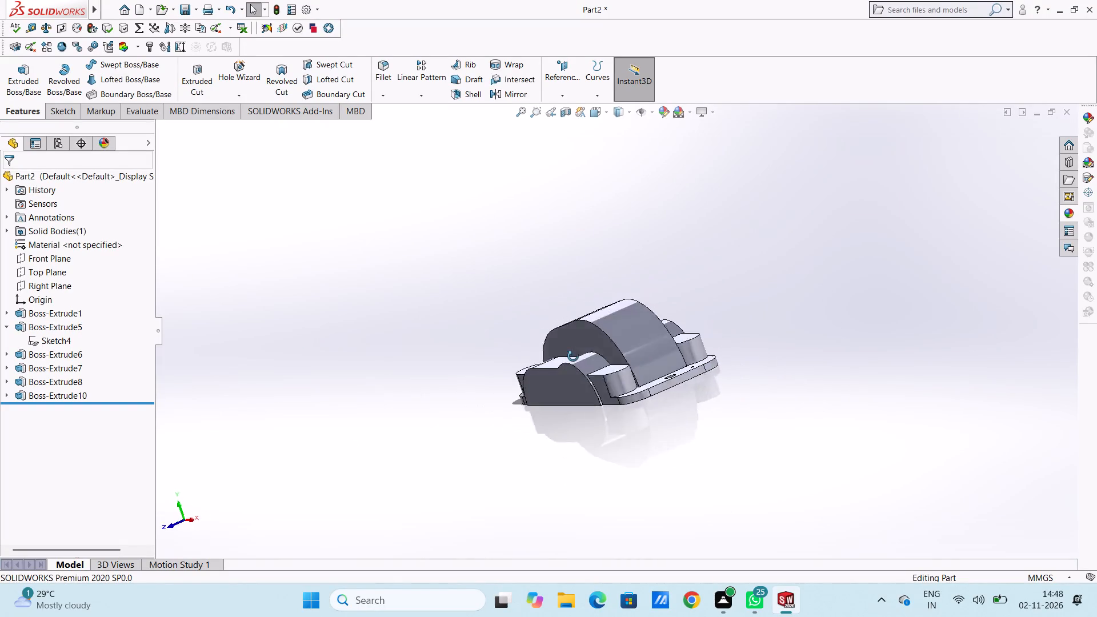
middle_drag(573, 356, 604, 503)
middle_drag(406, 362, 414, 296)
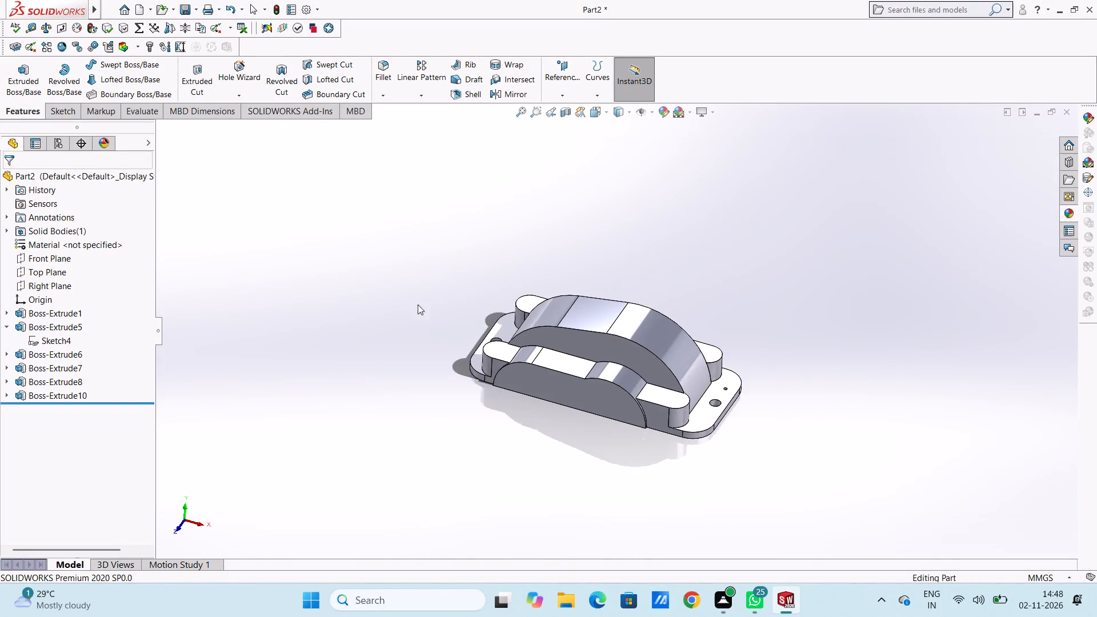
middle_drag(455, 448, 452, 465)
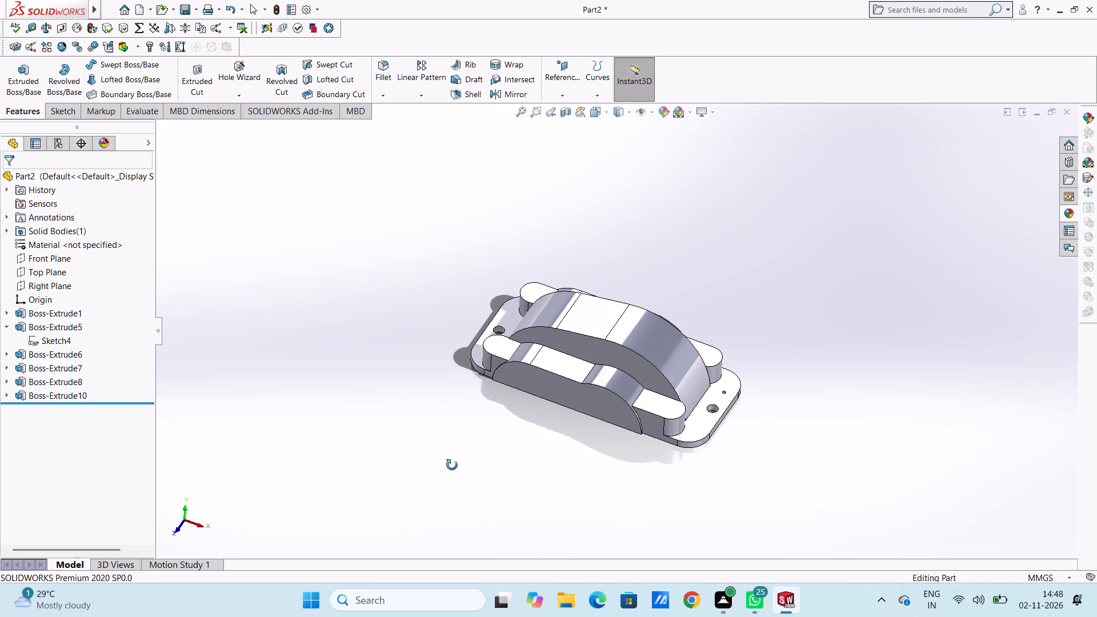
middle_drag(452, 465, 452, 464)
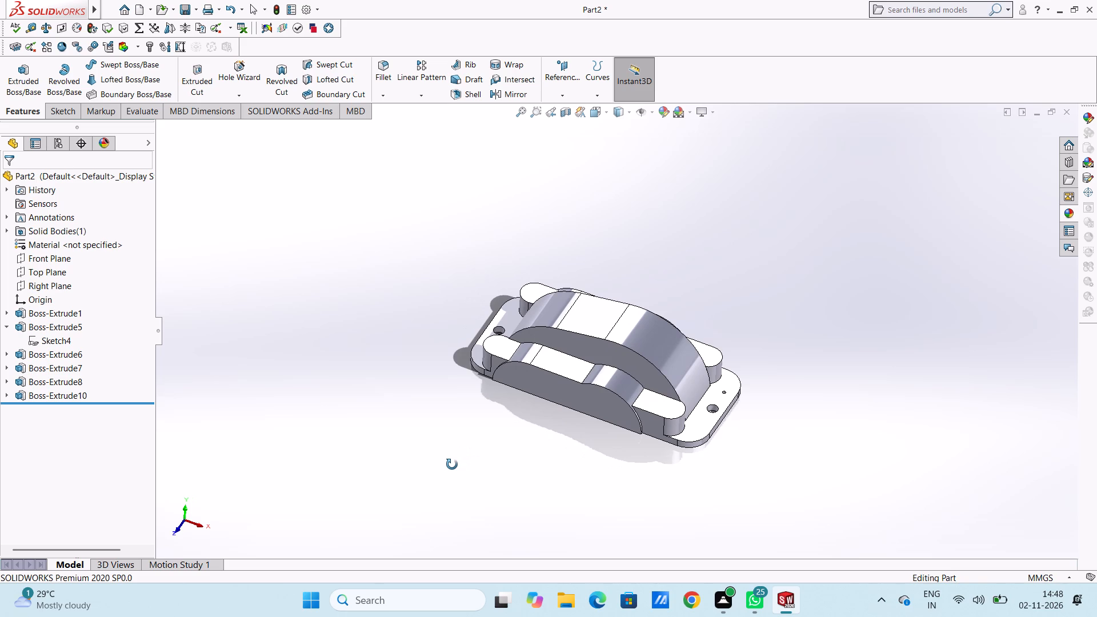
middle_drag(452, 464, 512, 403)
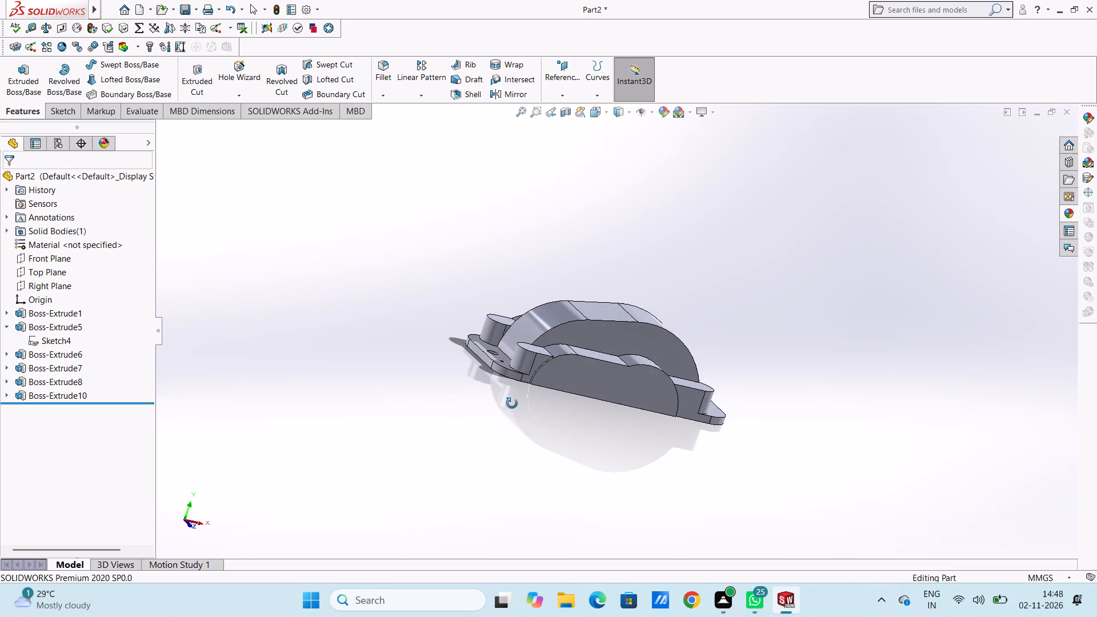
middle_drag(512, 403, 481, 406)
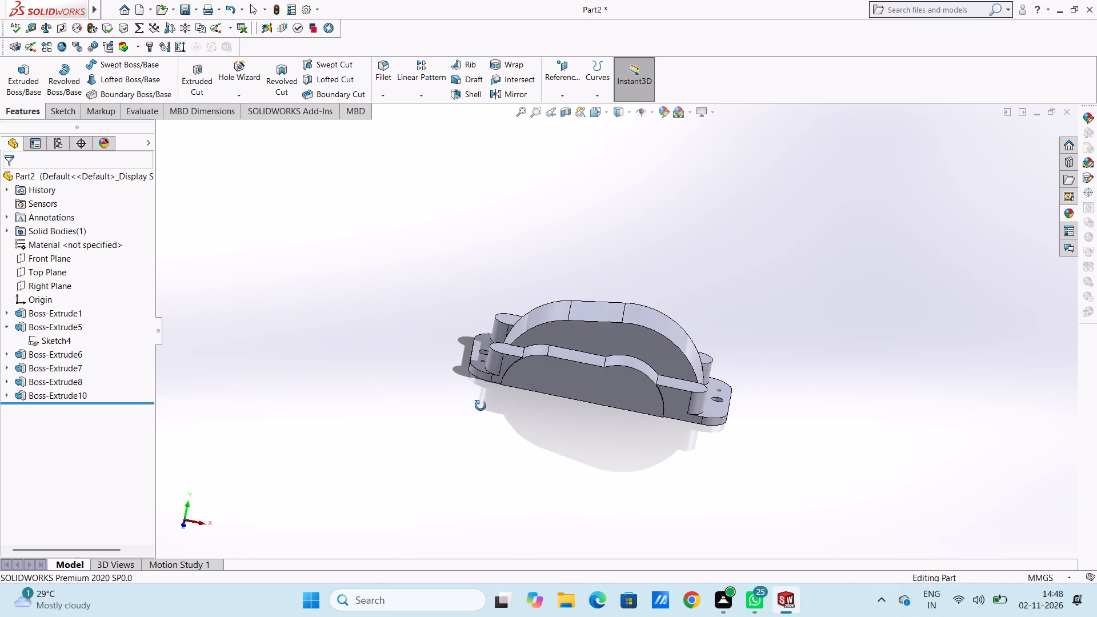
middle_drag(481, 406, 485, 404)
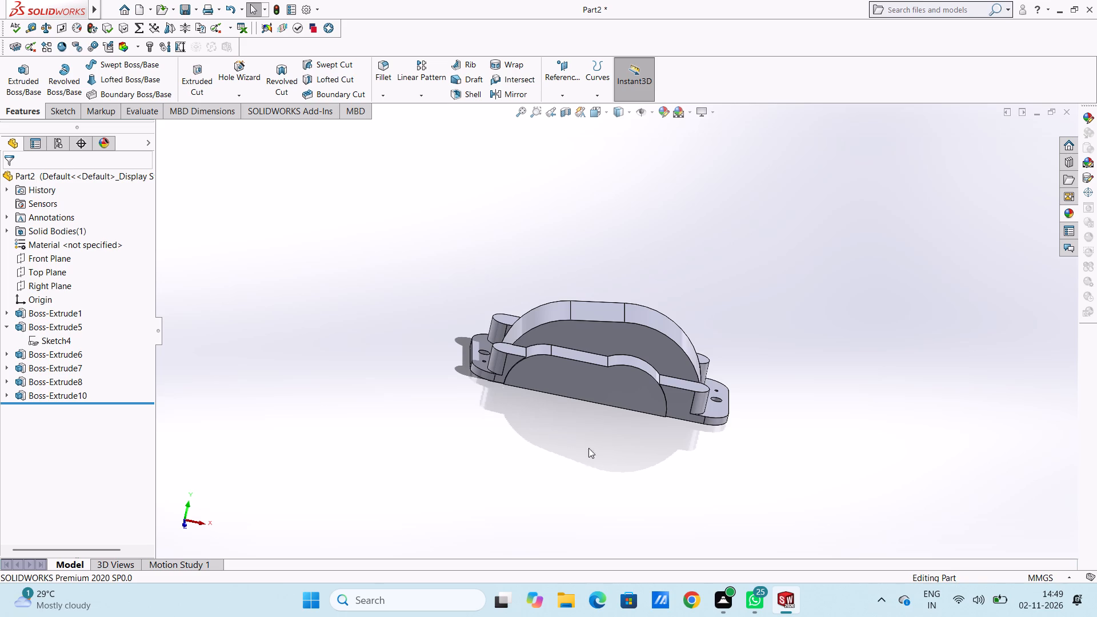
middle_drag(603, 462, 615, 444)
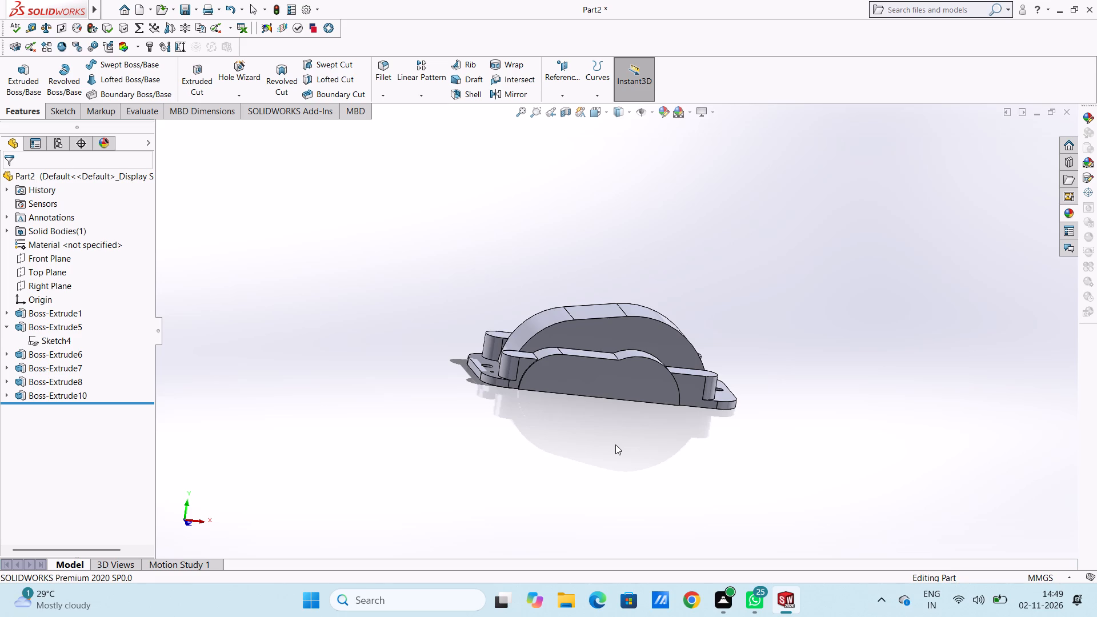
middle_drag(534, 282, 534, 425)
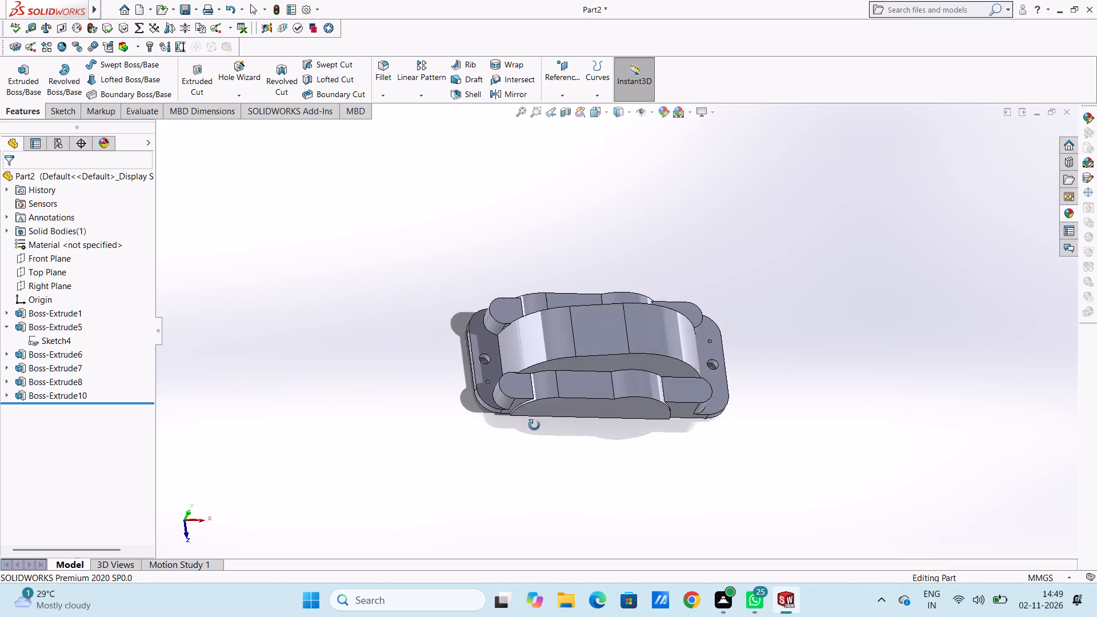
middle_drag(534, 425, 521, 441)
middle_drag(546, 269, 546, 293)
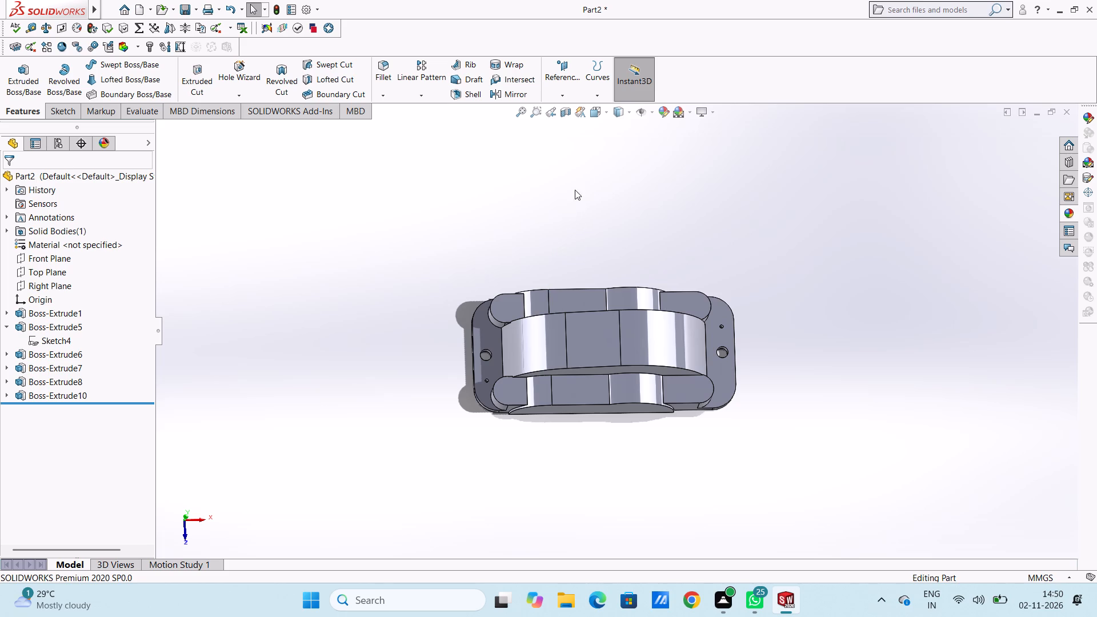
Set up a reference plane parallel to the Right Plane with an offset of 230/2, or 115 mm.
click(568, 70)
click(572, 108)
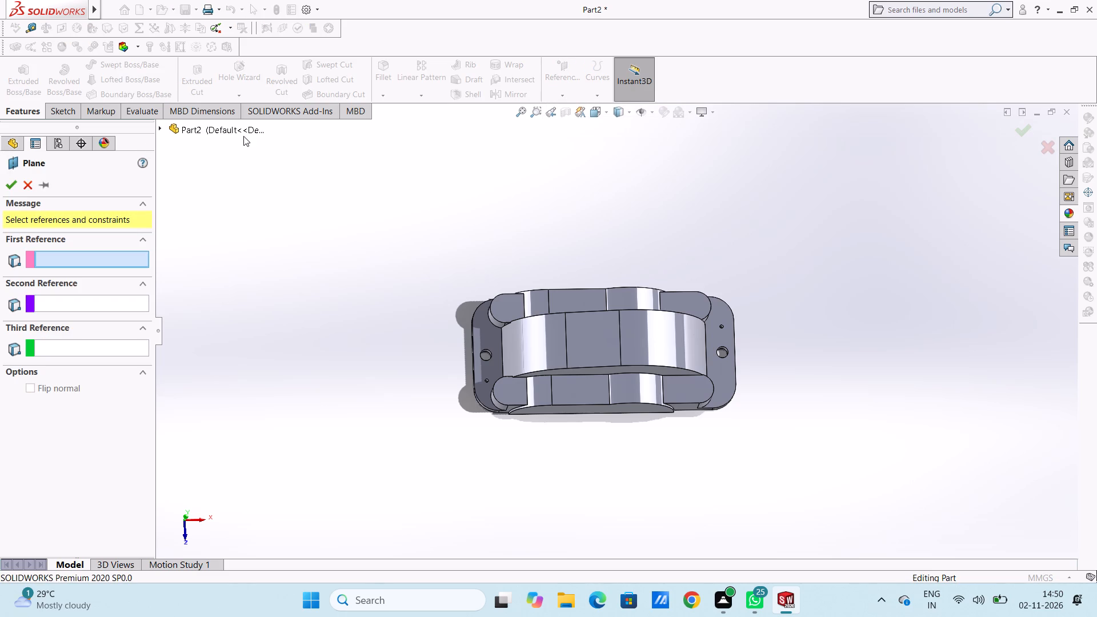
click(242, 133)
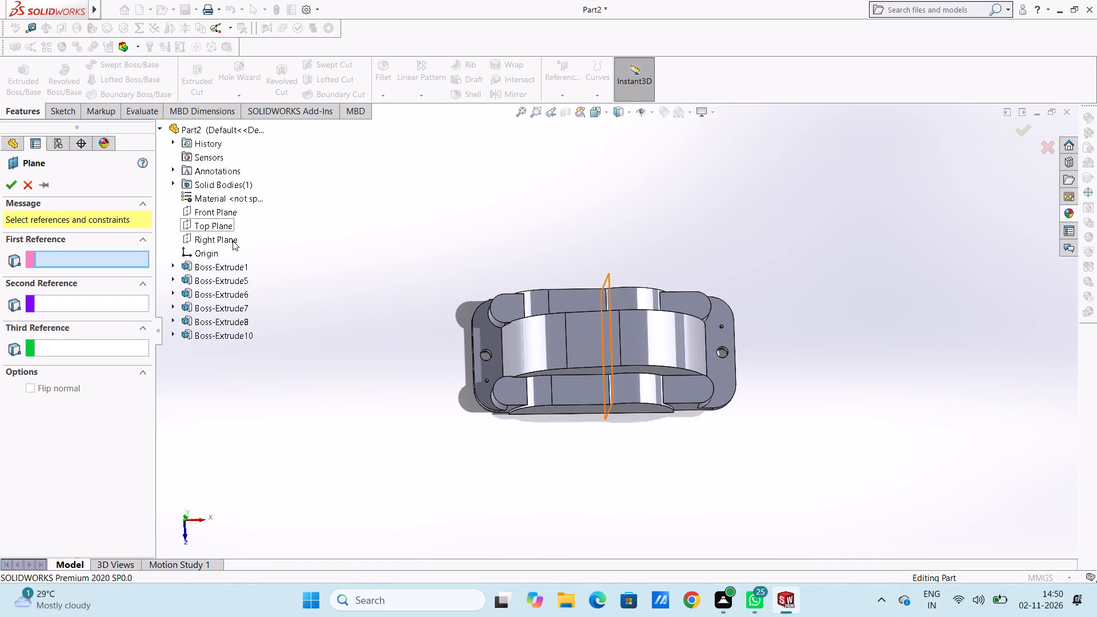
click(233, 241)
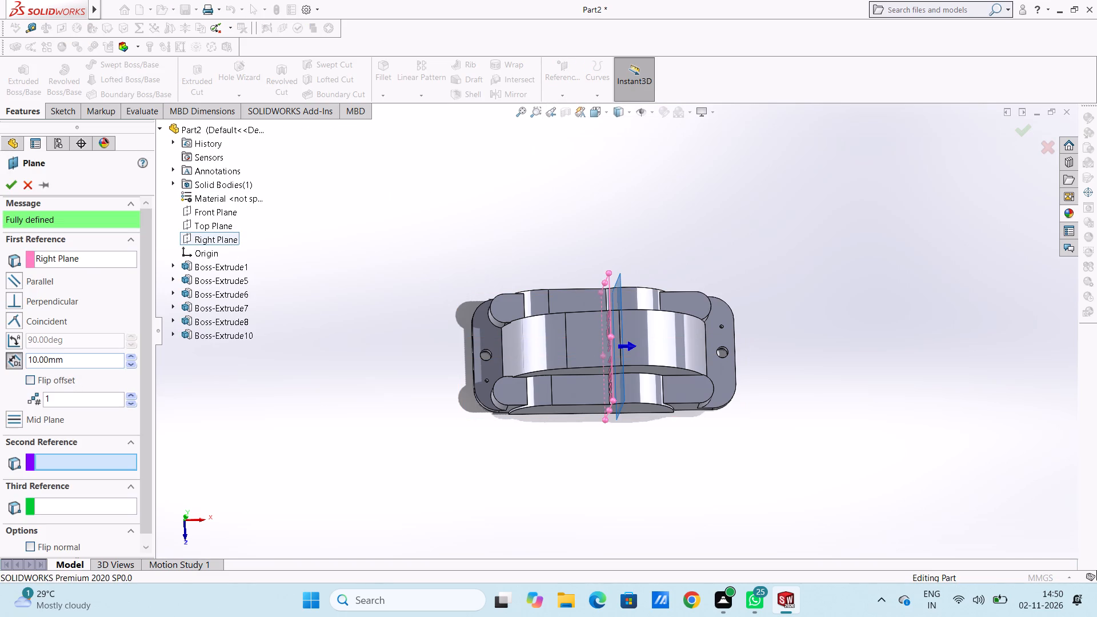
double_click(85, 363)
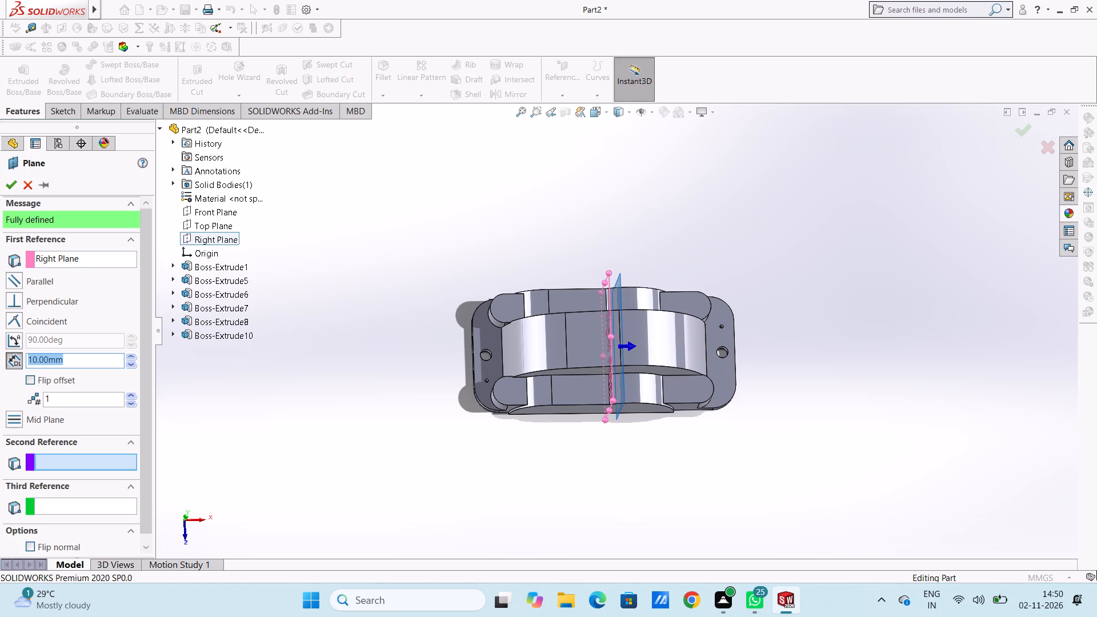
text(230/2)
key(Return)
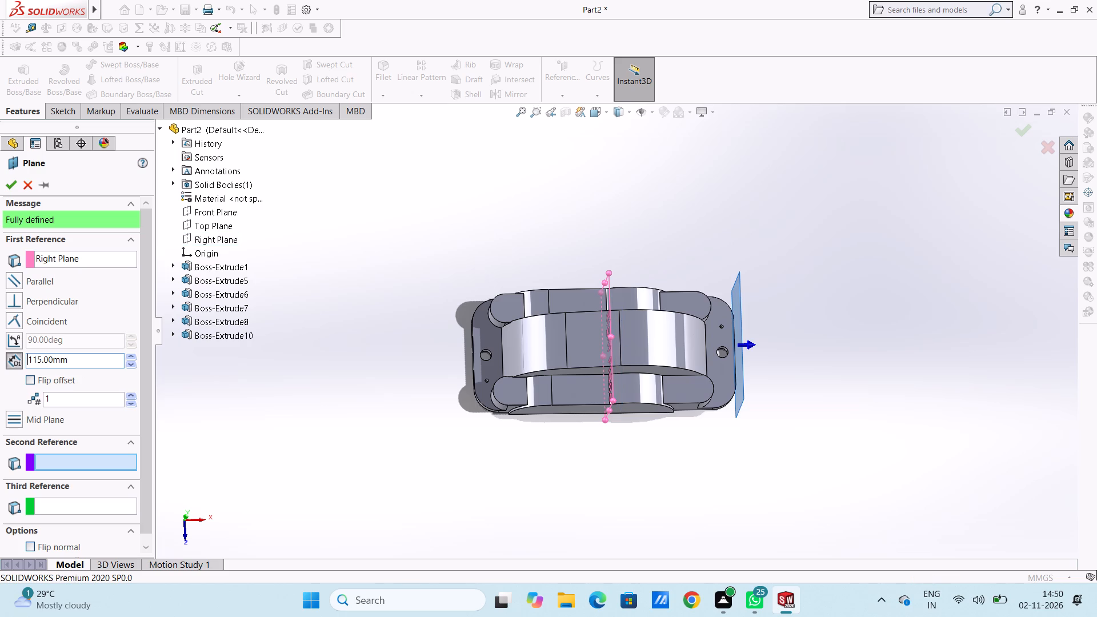
middle_drag(362, 251, 339, 315)
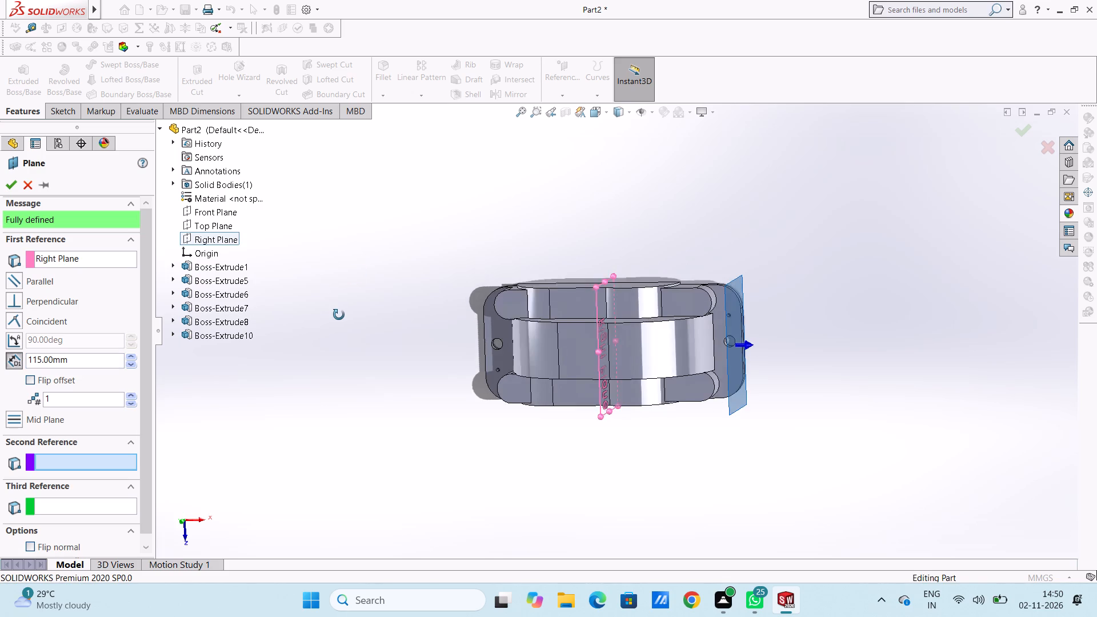
middle_drag(339, 315, 358, 276)
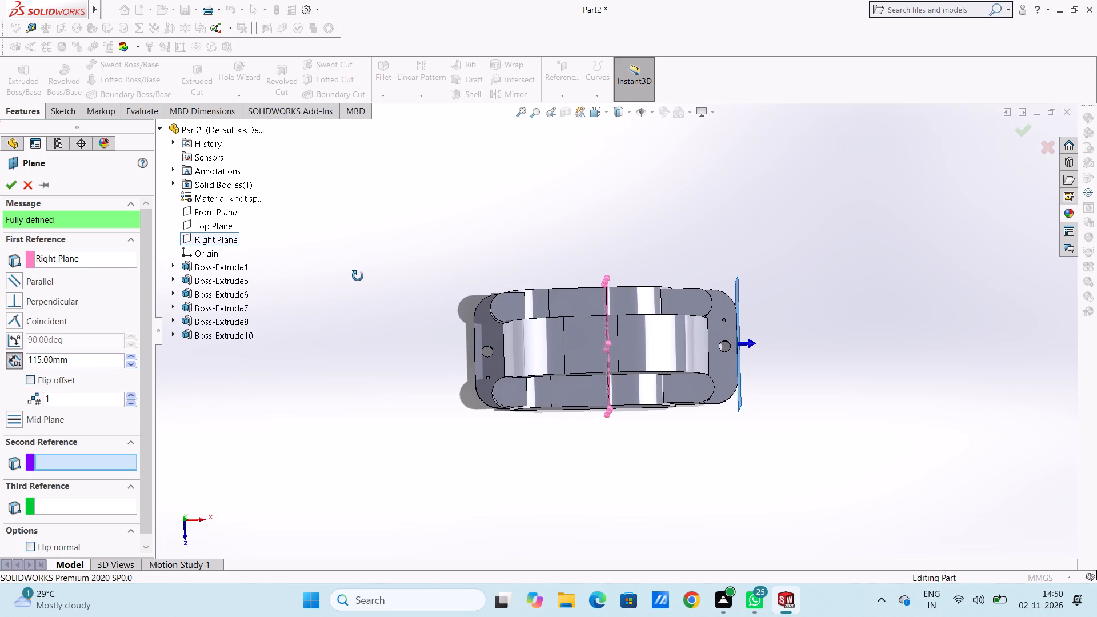
middle_drag(358, 276, 355, 276)
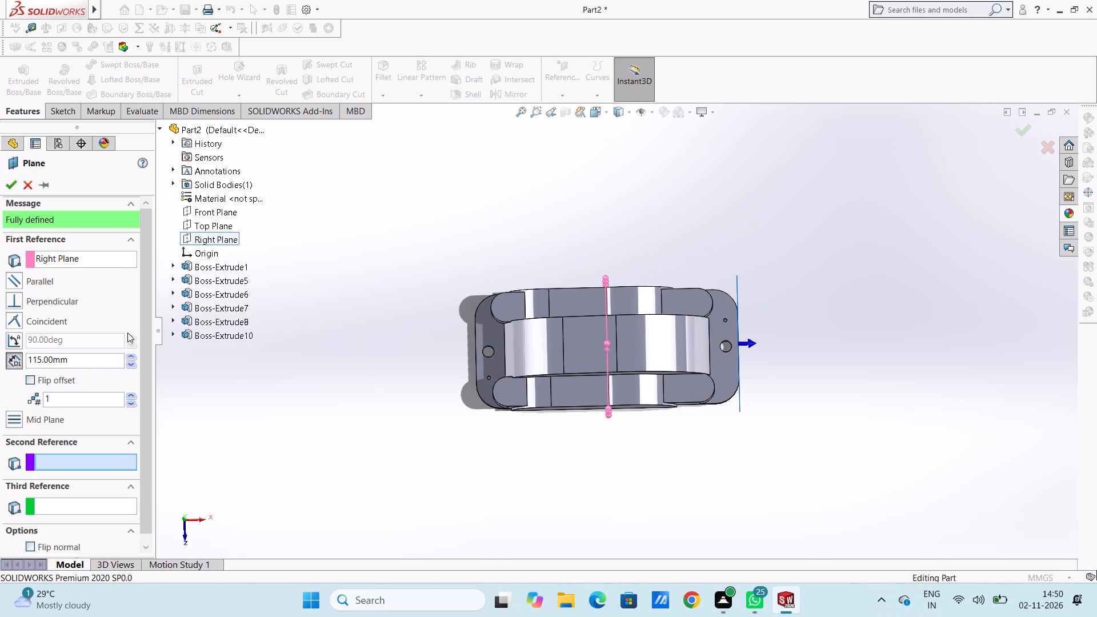
Set the reference plane's offset from the Right Plane to 115-95, or 20 mm, and create the plane.
double_click(107, 359)
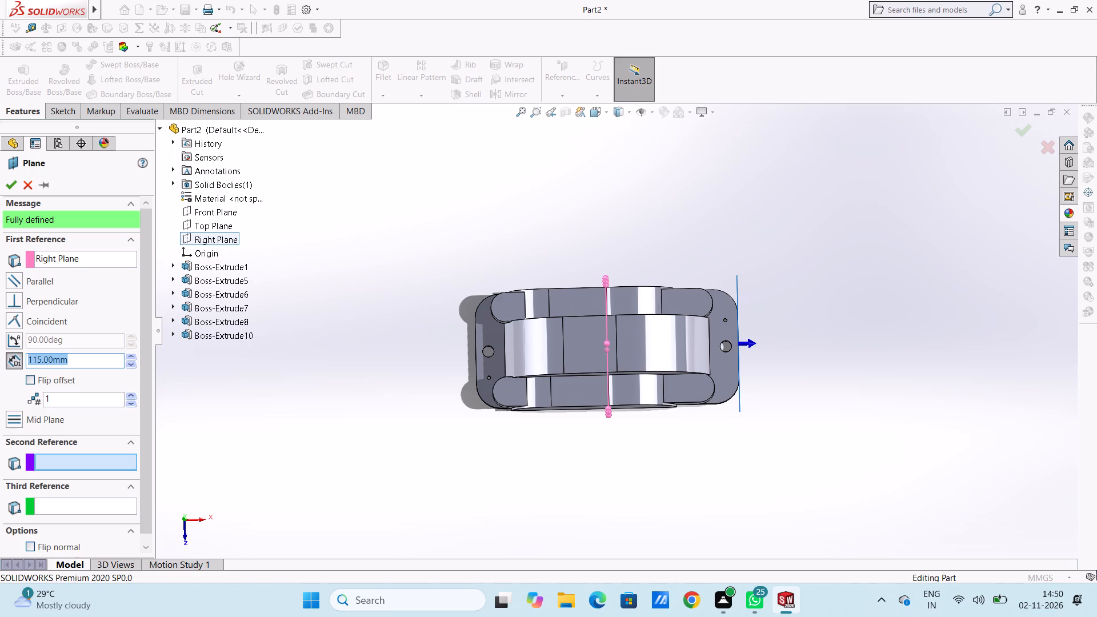
text(11)
text(5-)
text(95)
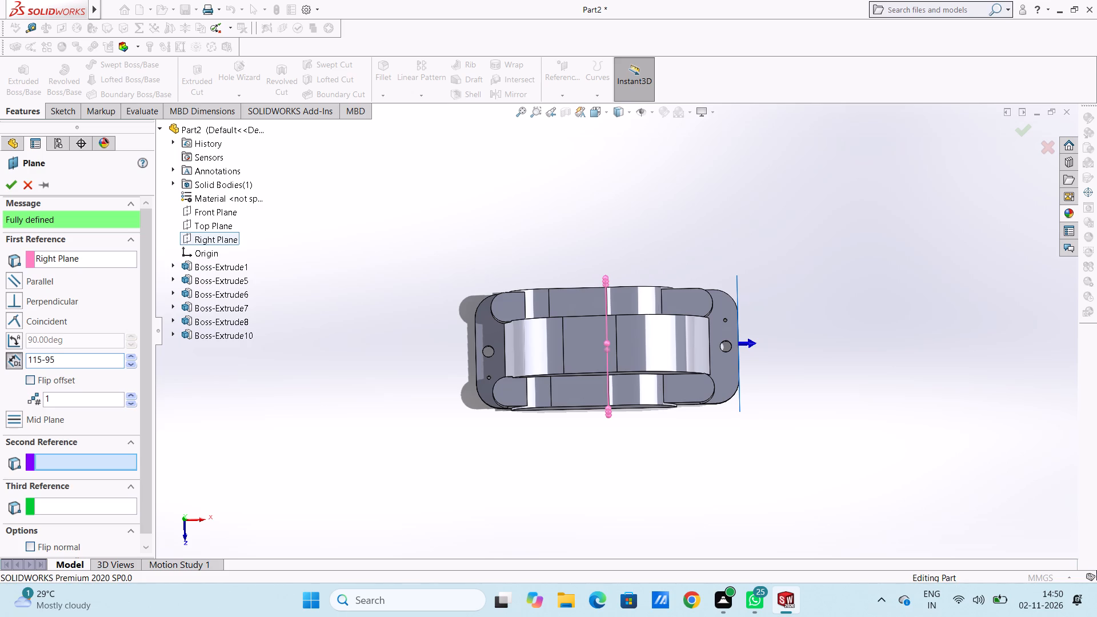
key(Return)
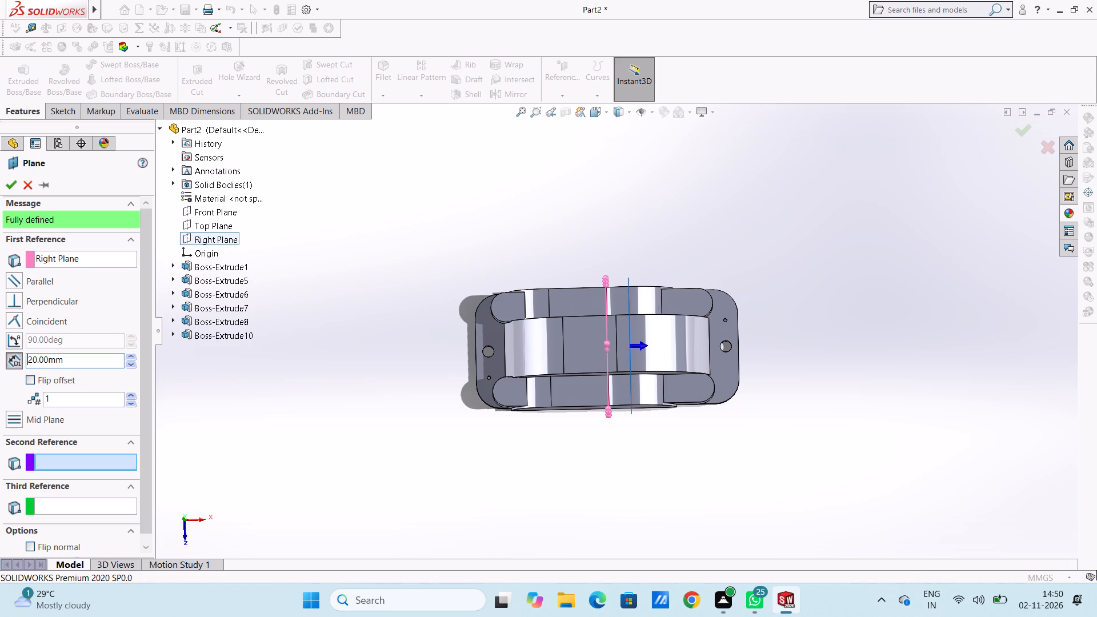
middle_drag(325, 425, 318, 326)
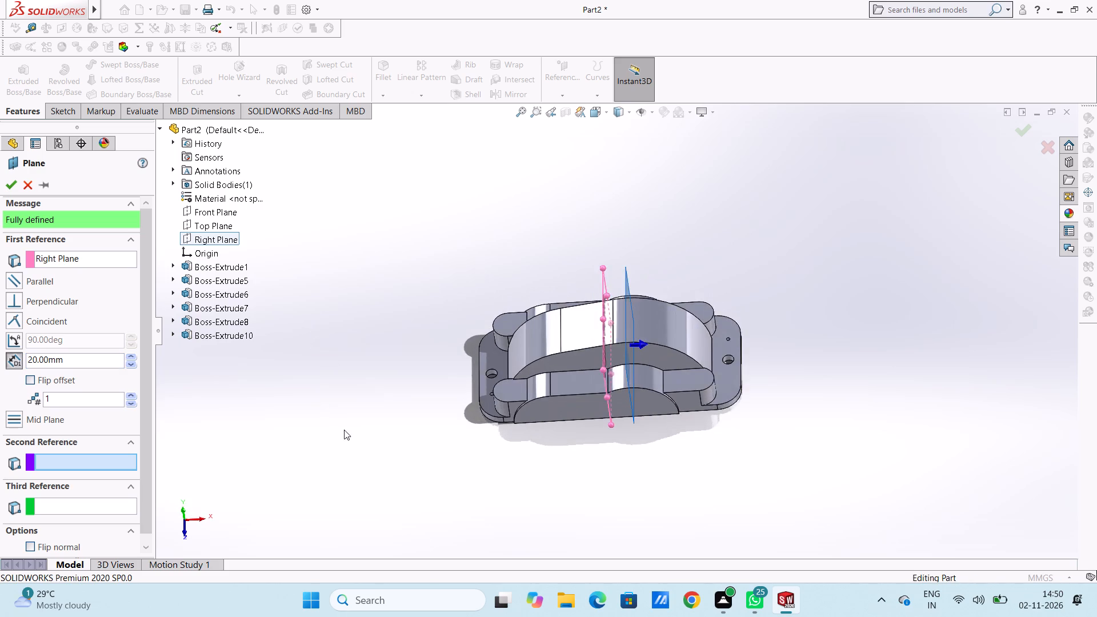
middle_drag(354, 444, 360, 307)
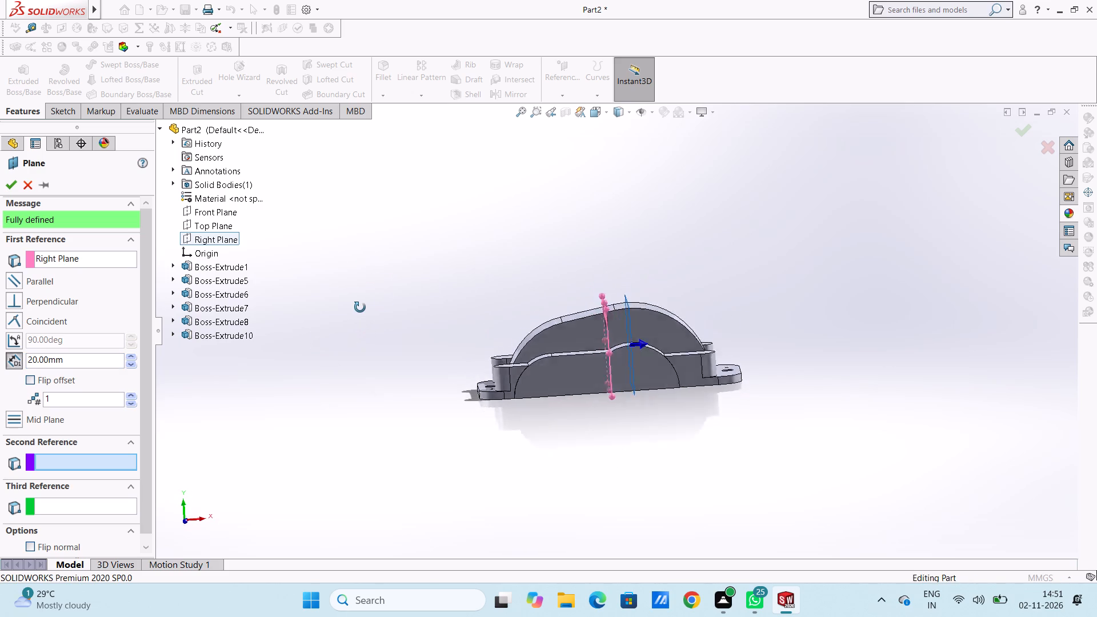
middle_drag(360, 307, 362, 306)
click(11, 181)
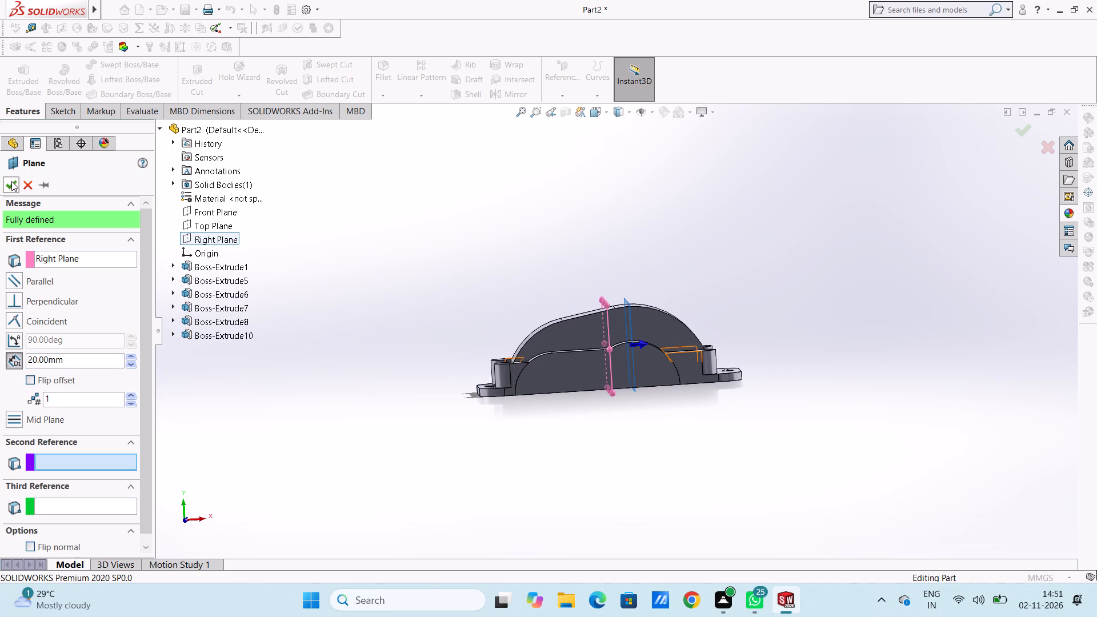
Sketch an inclined line on the offset plane from the lower arched body's outer top corner to about 3 mm below the tall arch's top edge.
click(329, 277)
middle_drag(345, 262, 292, 303)
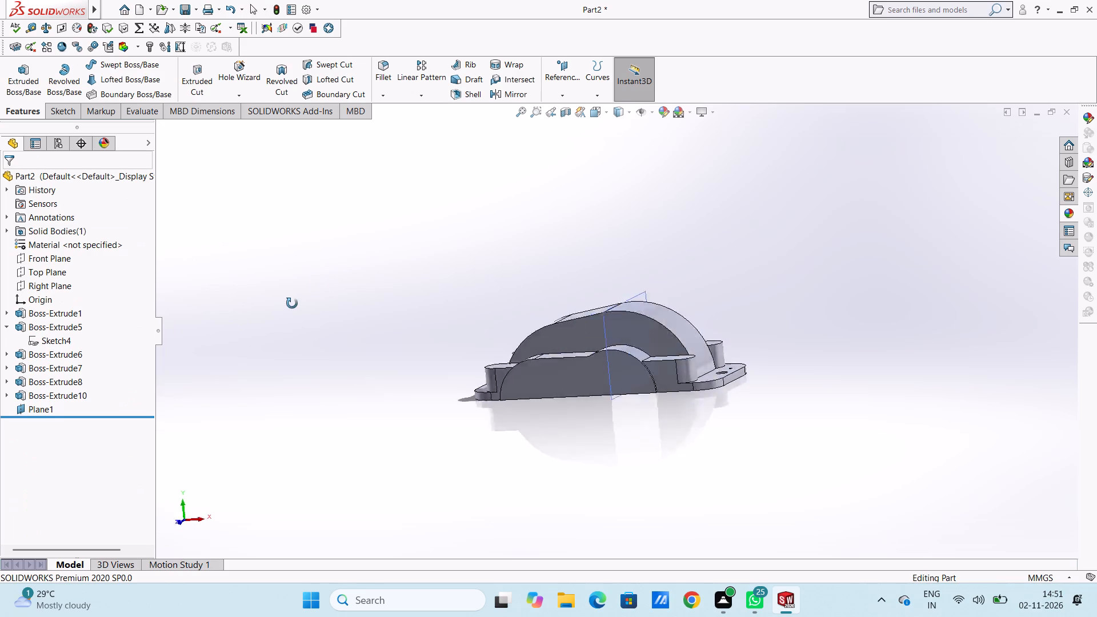
middle_drag(292, 303, 329, 327)
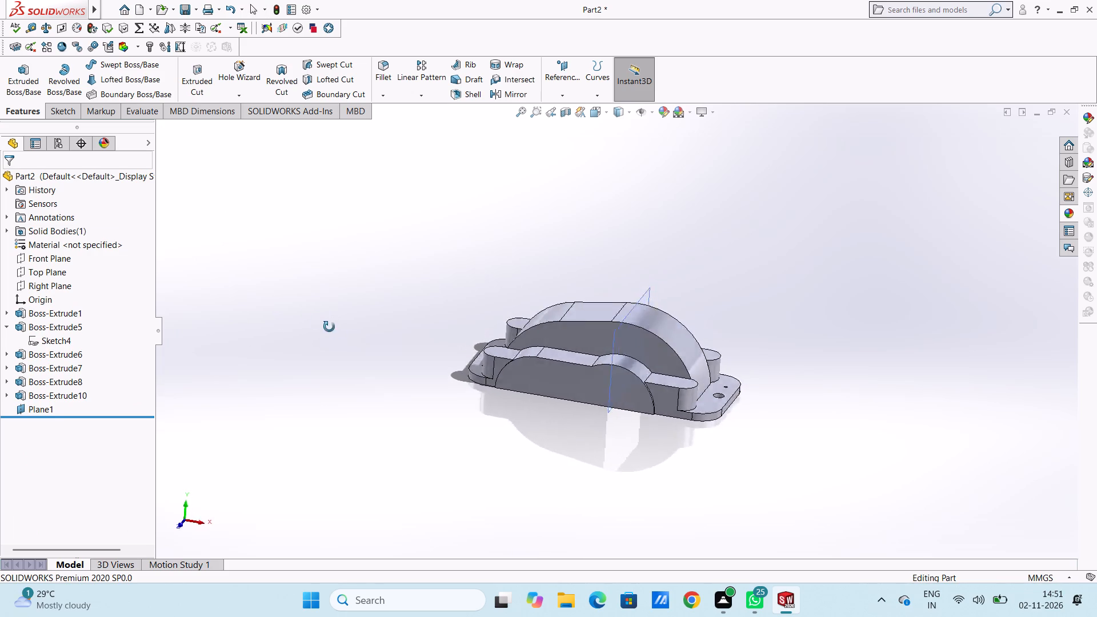
middle_drag(329, 327, 335, 410)
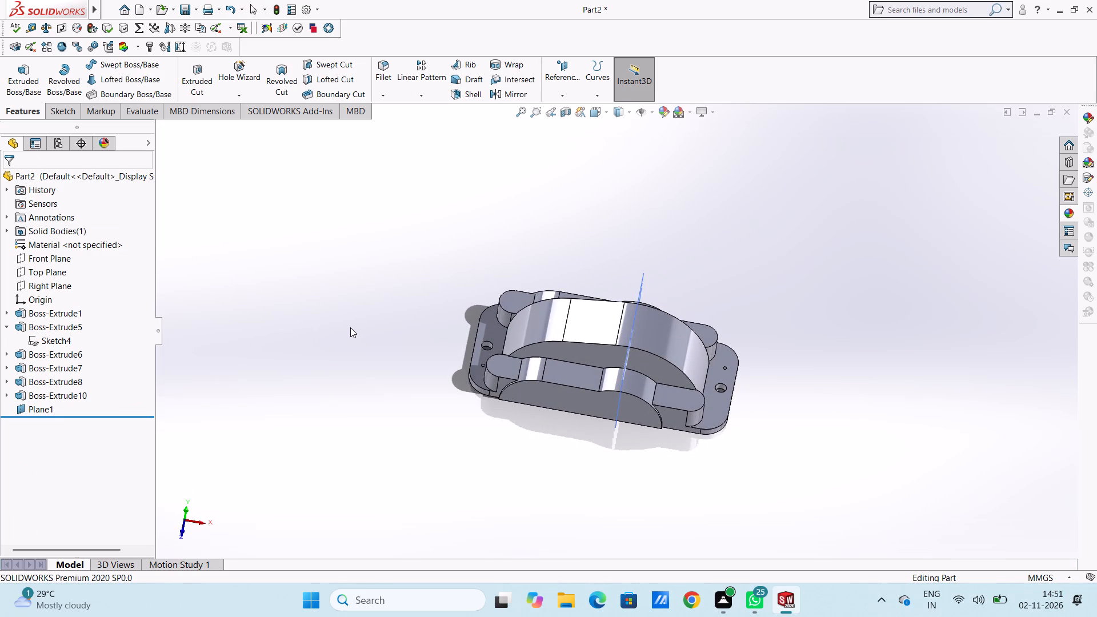
key(ctrl+1)
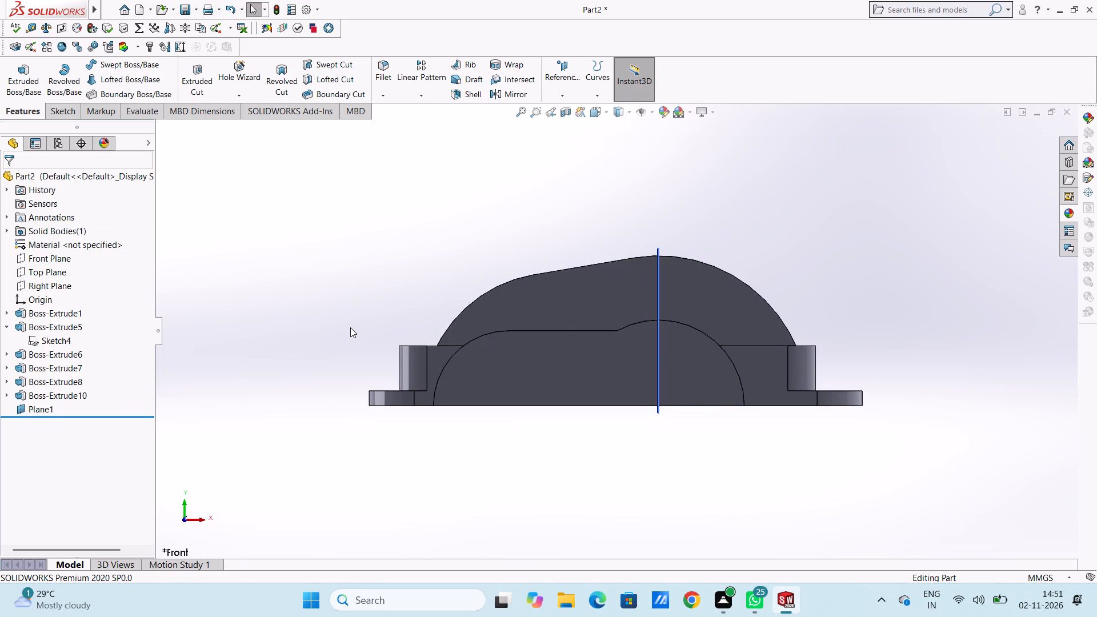
key(ctrl+4)
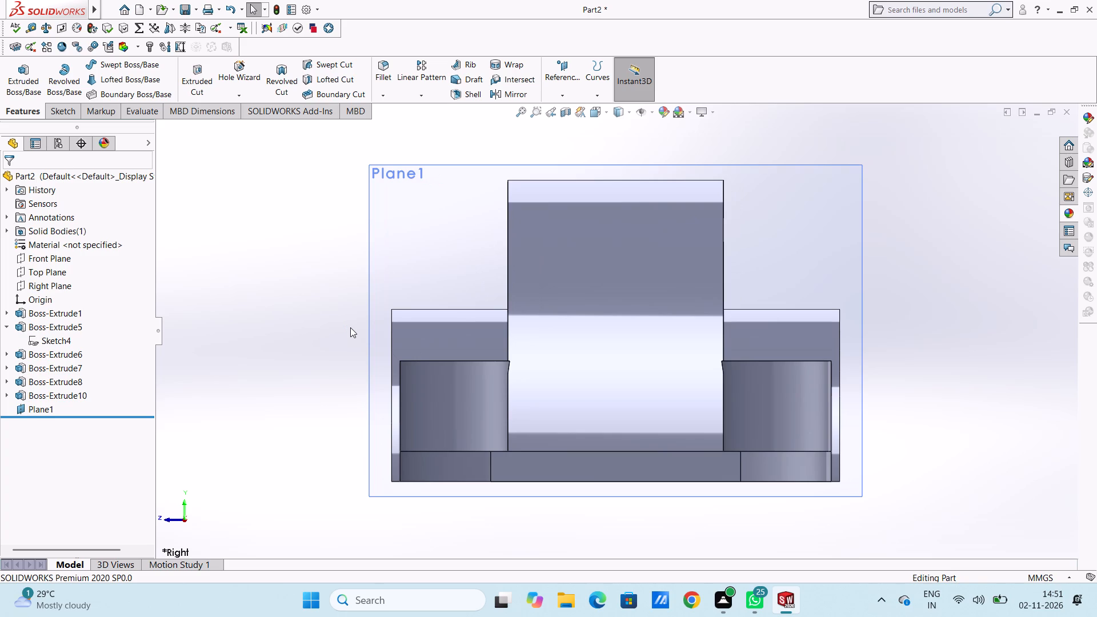
scroll(466, 231, up, 1)
click(451, 251)
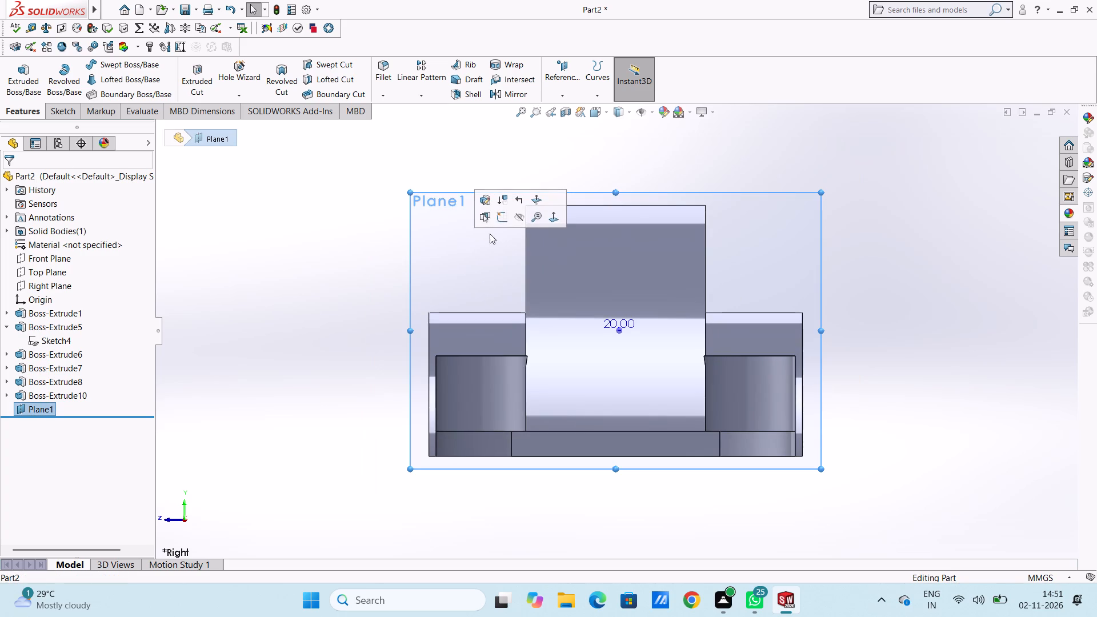
click(500, 219)
click(373, 261)
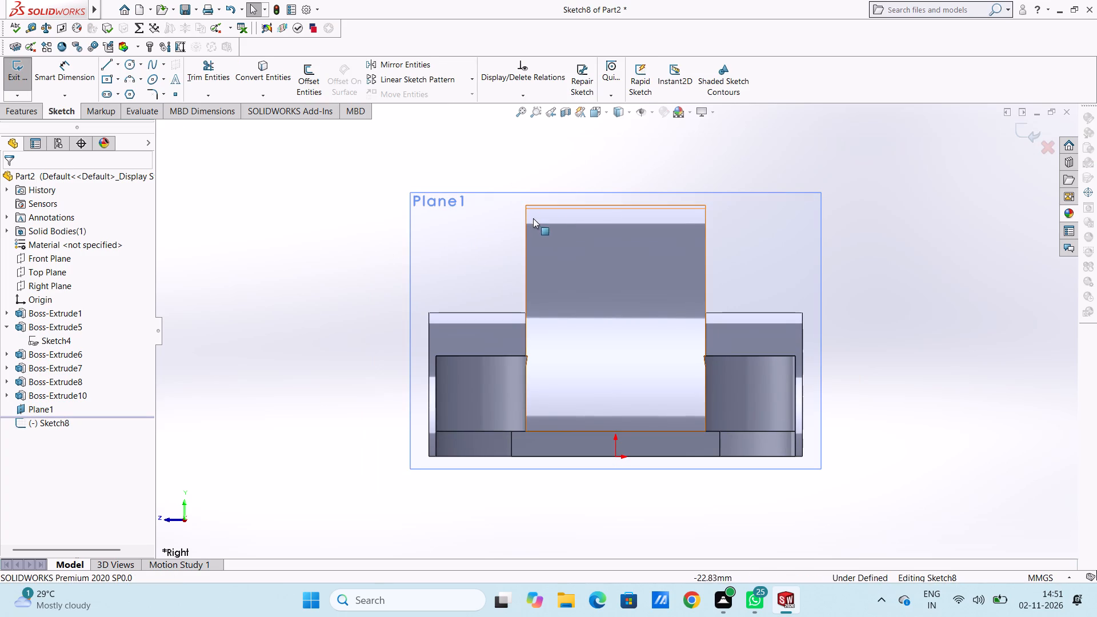
click(106, 63)
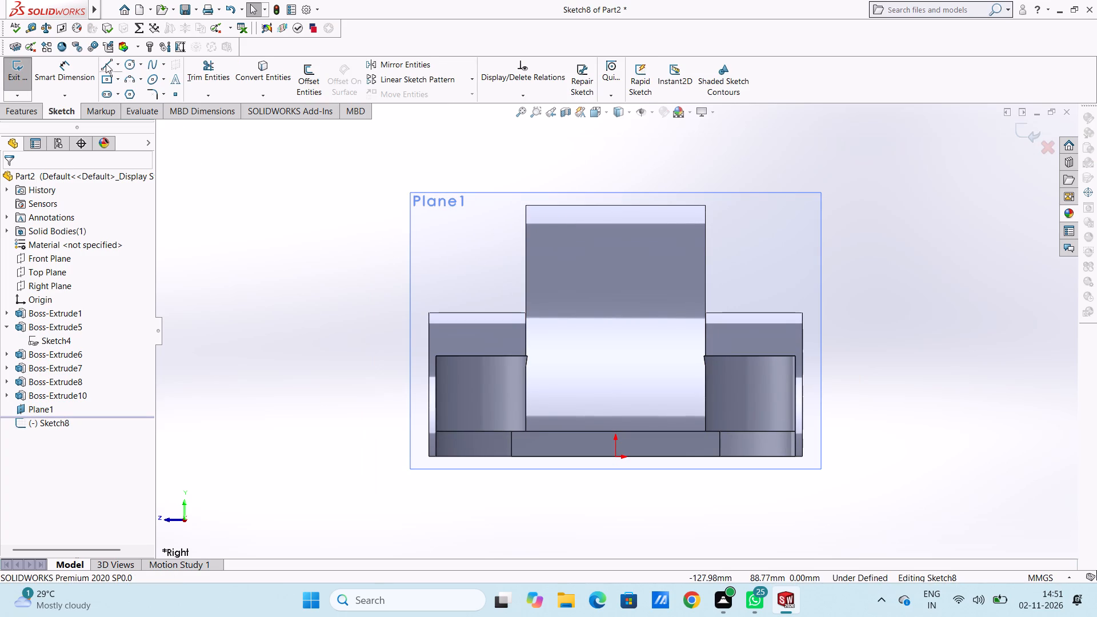
click(431, 312)
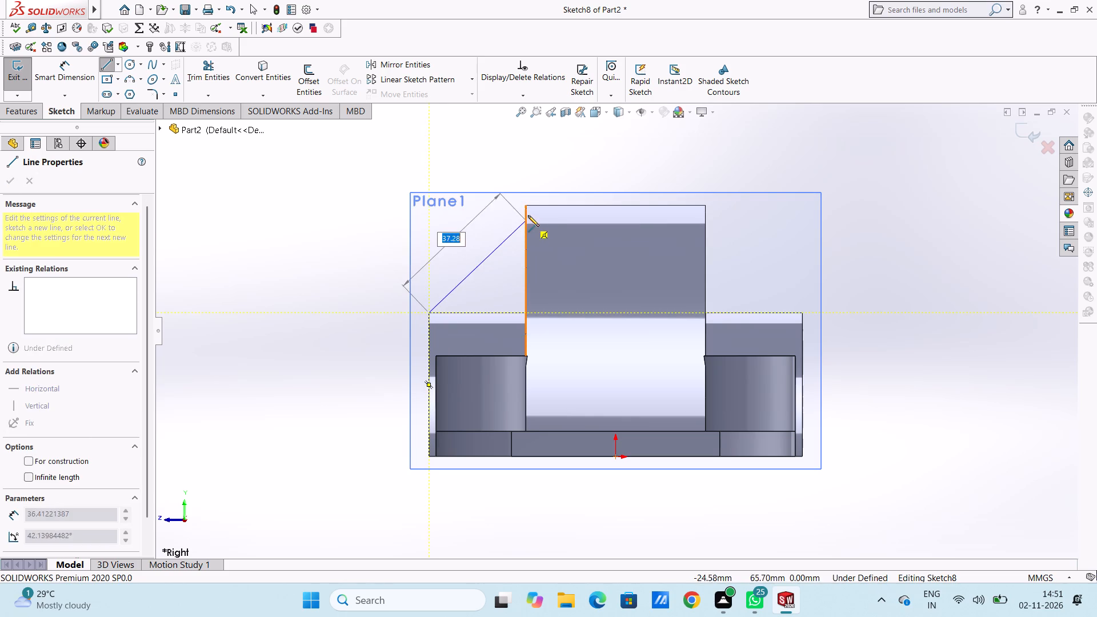
click(524, 213)
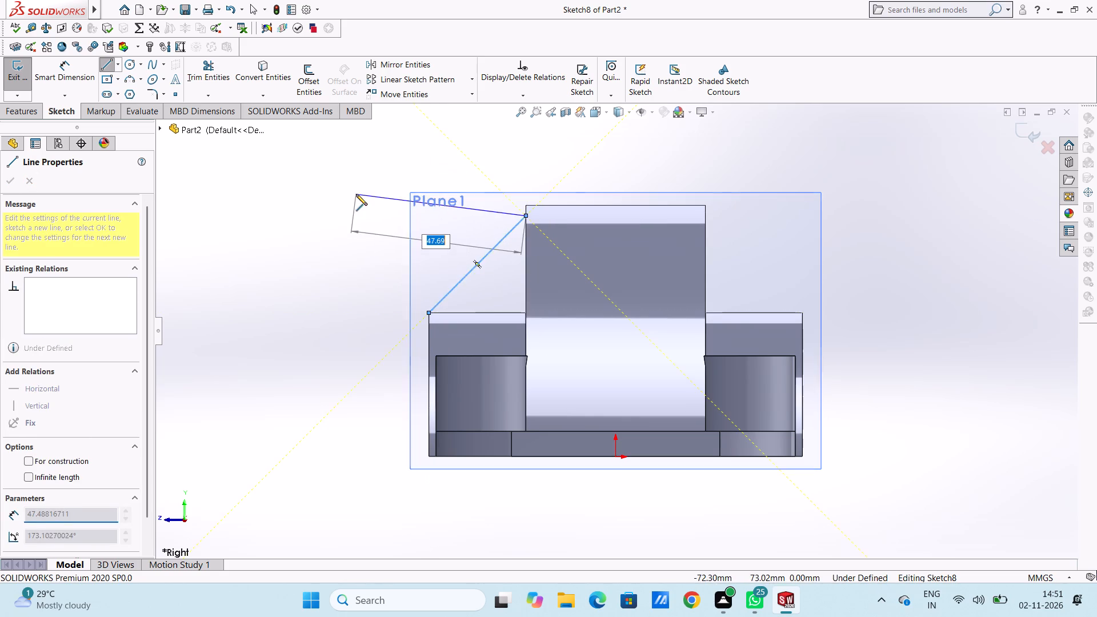
right_click(356, 194)
click(361, 202)
click(351, 213)
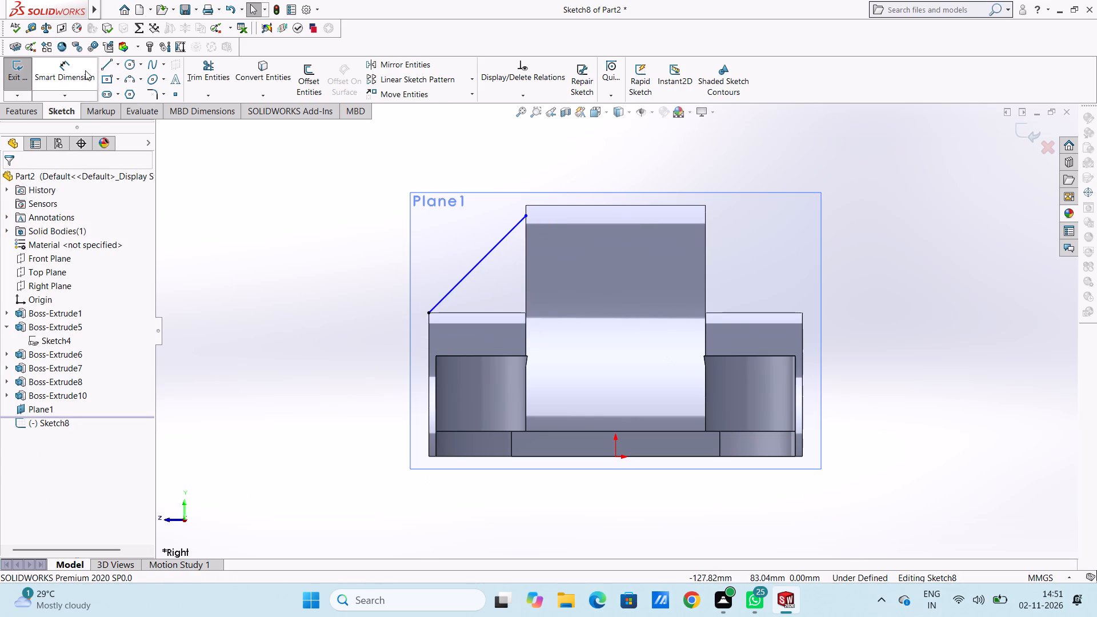
Dimension the inclined line's upper end 0.8 mm below the tall arch's top edge.
click(85, 70)
click(535, 205)
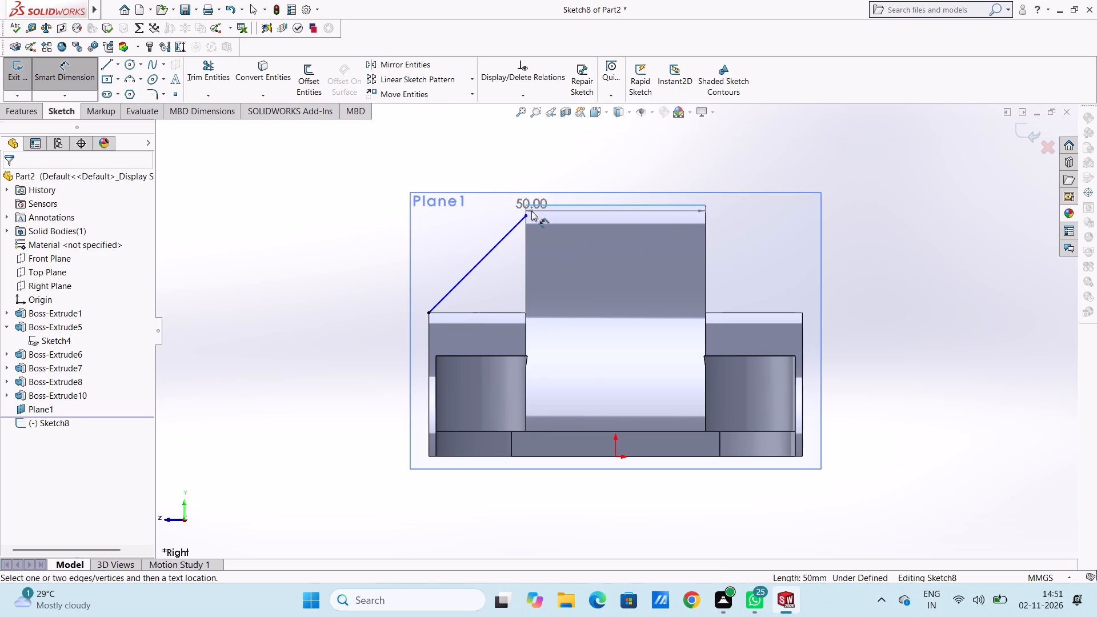
click(523, 214)
click(254, 211)
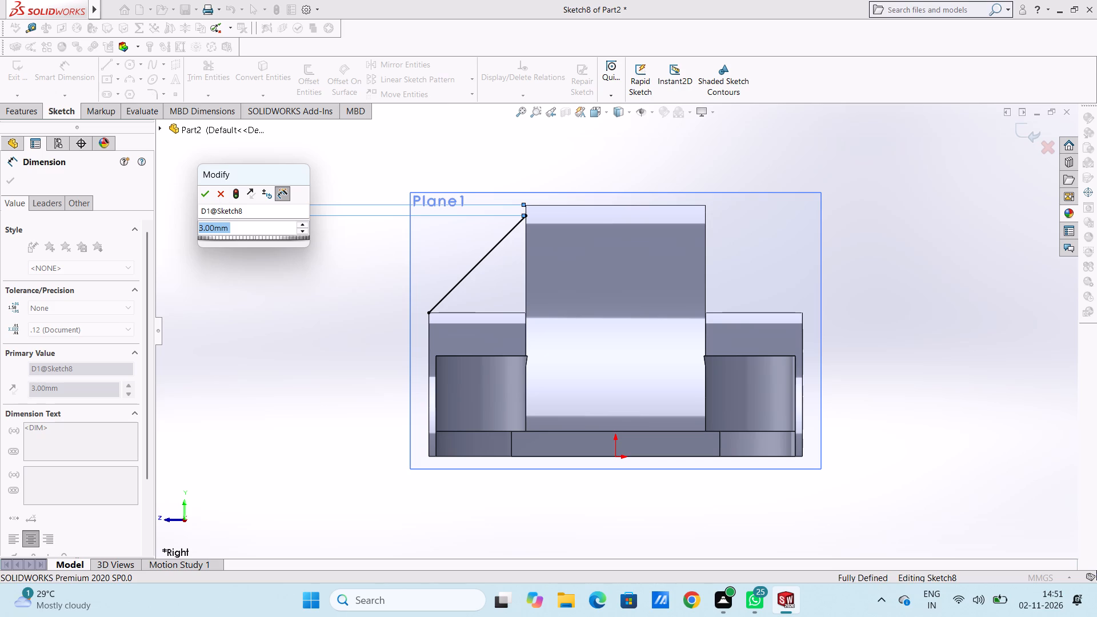
text(0.8)
key(Return)
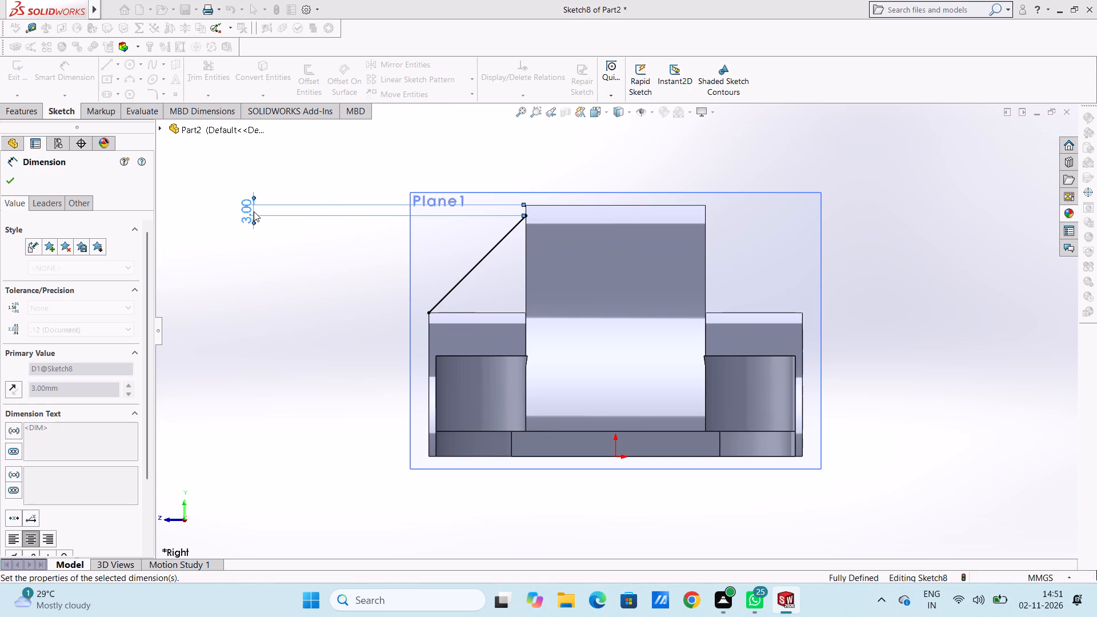
click(320, 155)
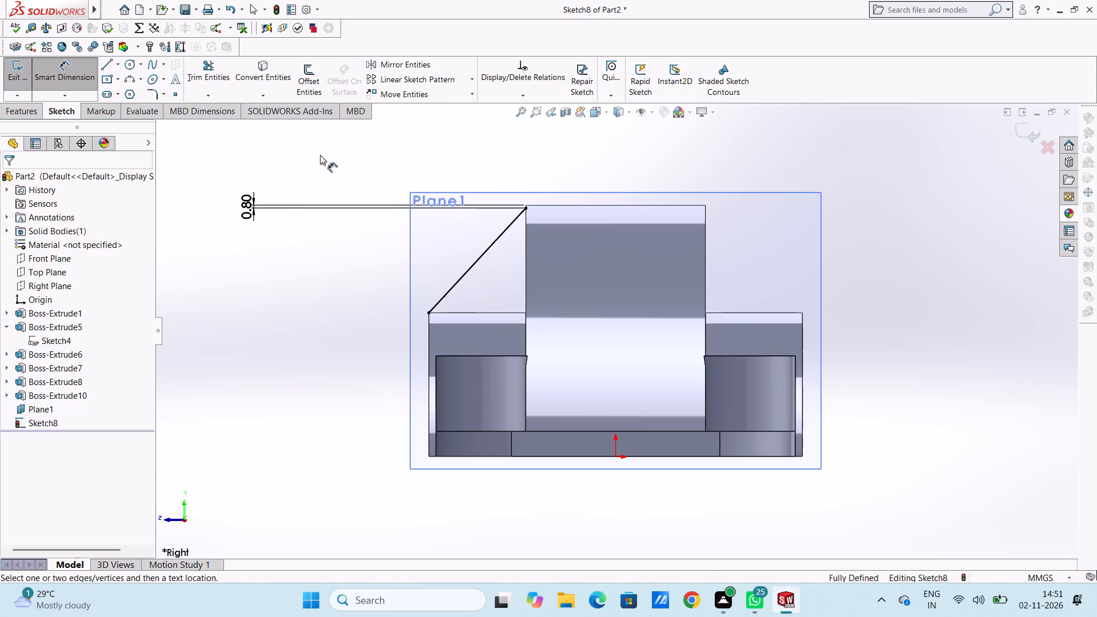
click(48, 57)
click(53, 72)
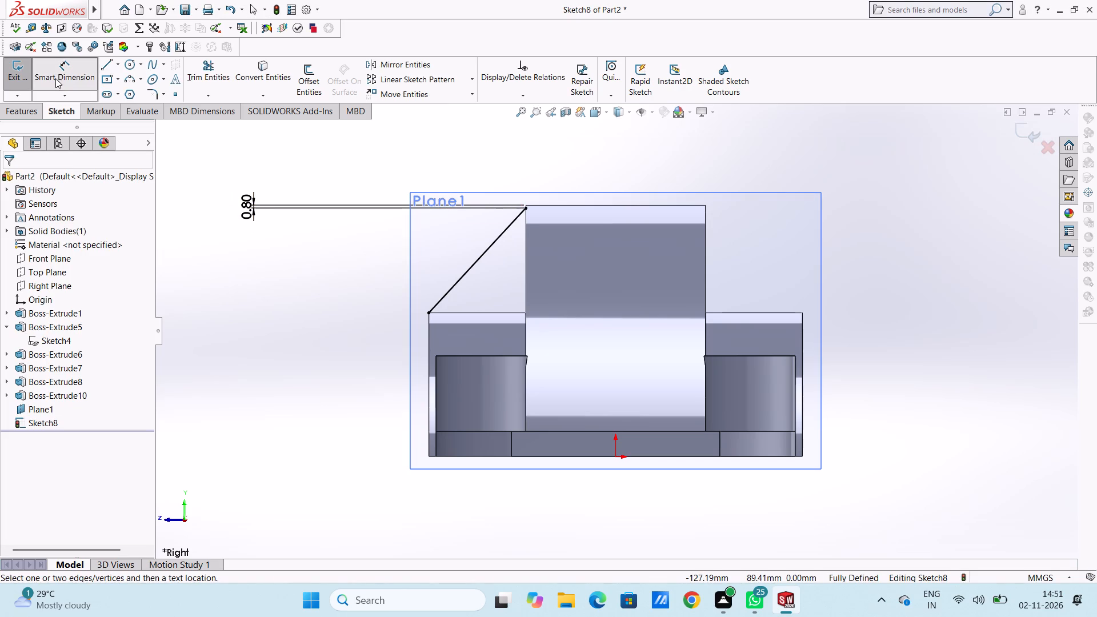
click(55, 78)
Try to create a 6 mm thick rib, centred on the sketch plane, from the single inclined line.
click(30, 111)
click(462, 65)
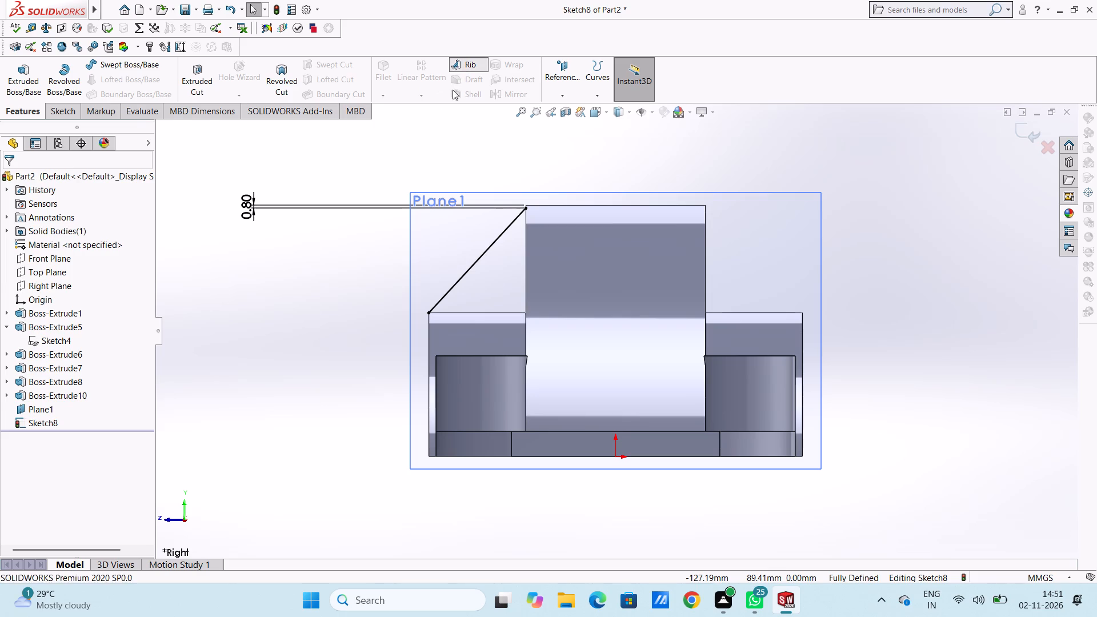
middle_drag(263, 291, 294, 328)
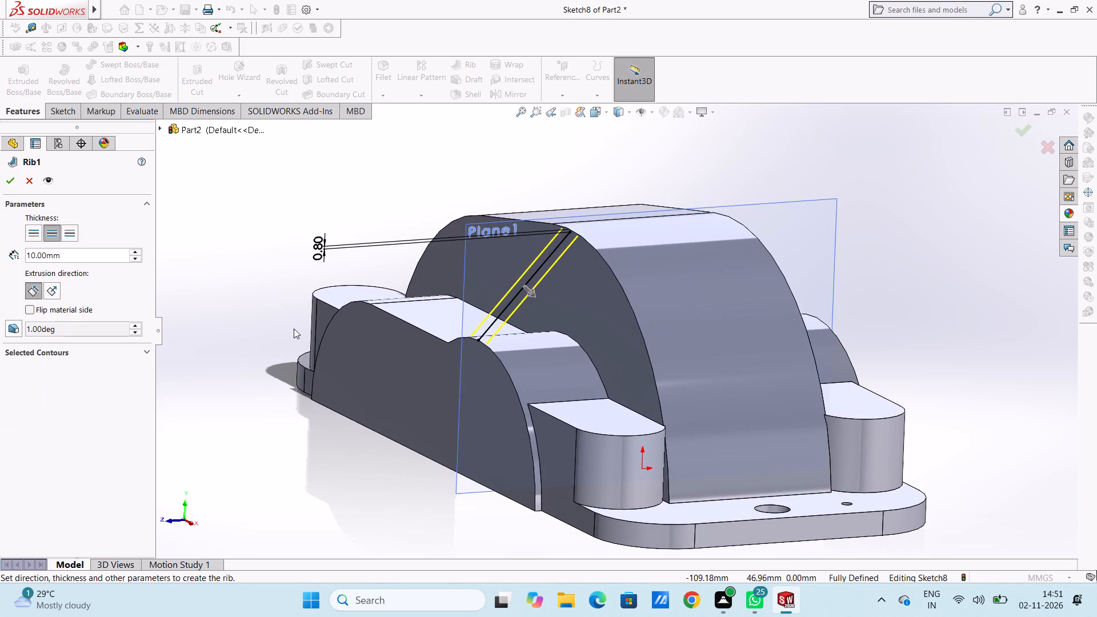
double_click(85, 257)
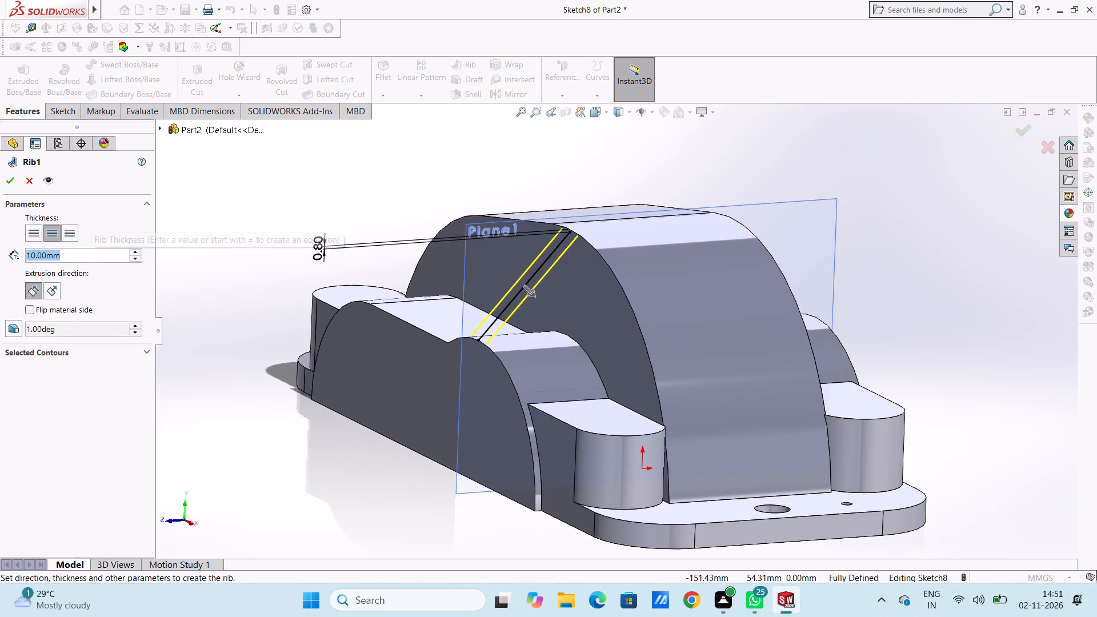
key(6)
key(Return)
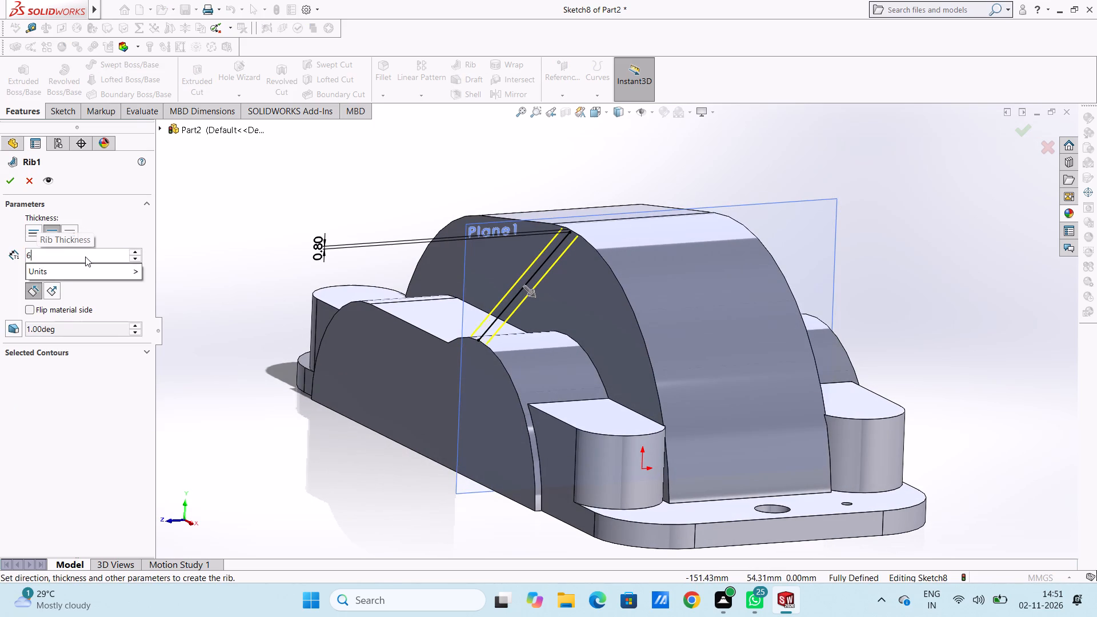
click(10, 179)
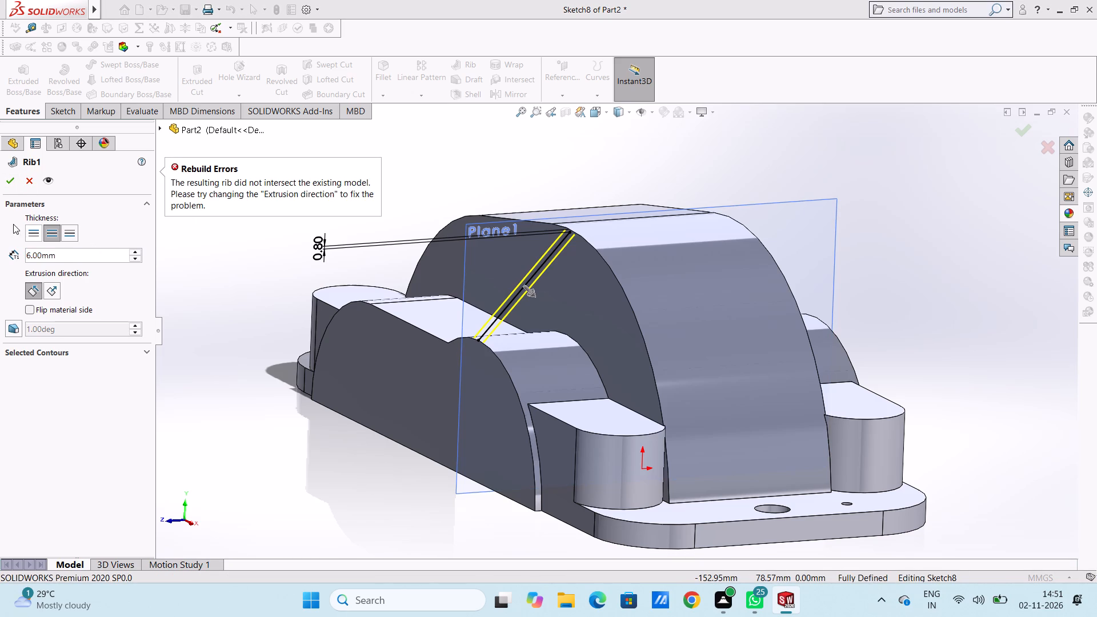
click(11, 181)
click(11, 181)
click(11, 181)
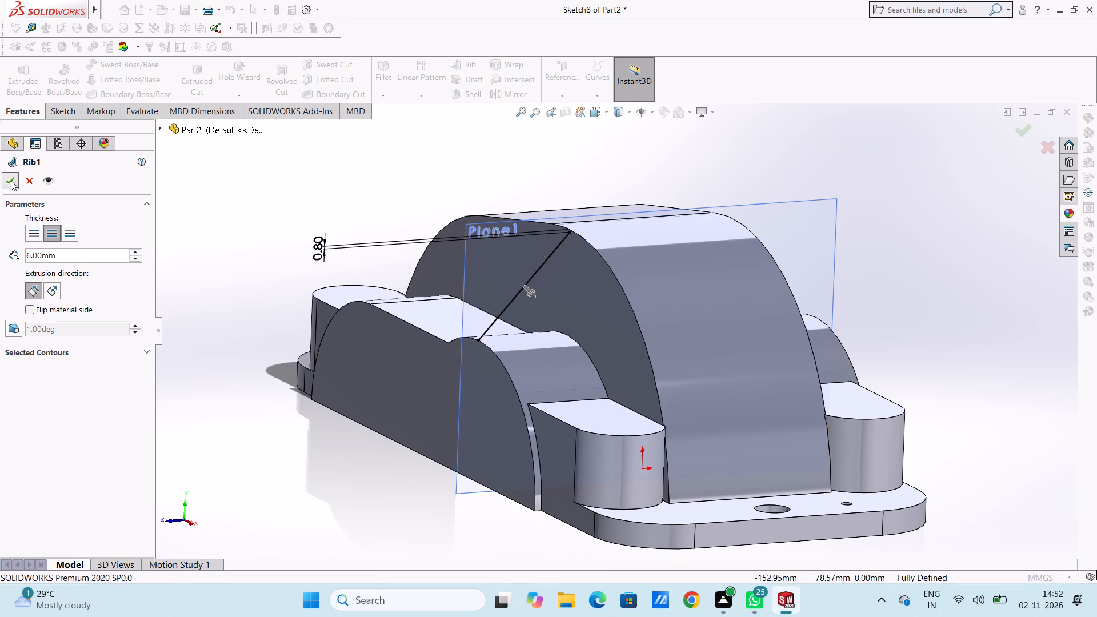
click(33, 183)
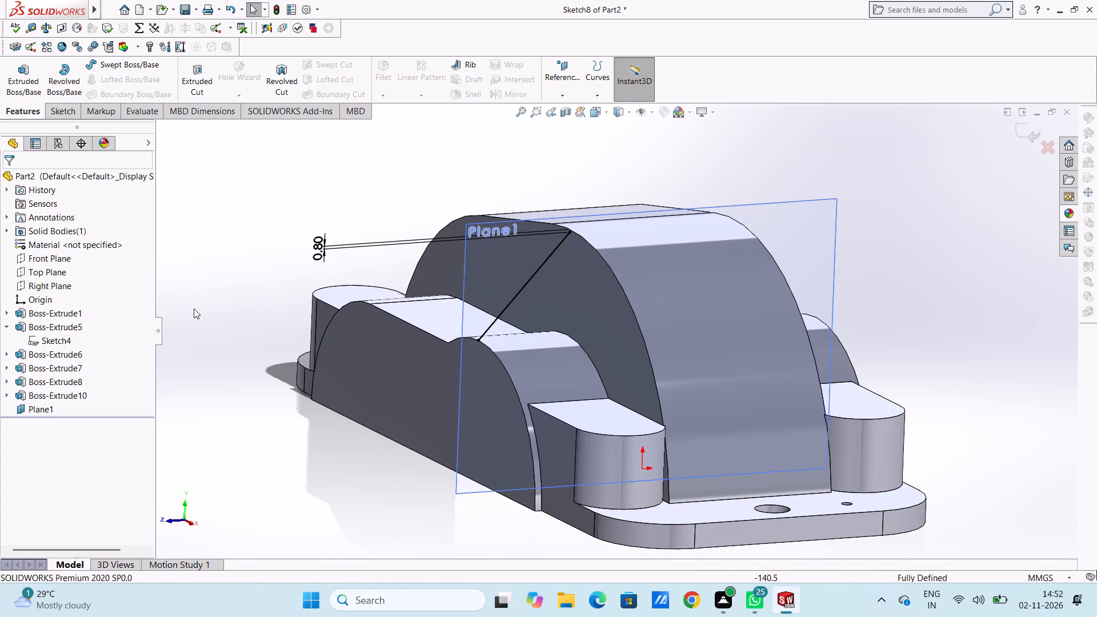
Add a short vertical line running down the tall arch's side edge from the inclined line's upper end.
key(ctrl+4)
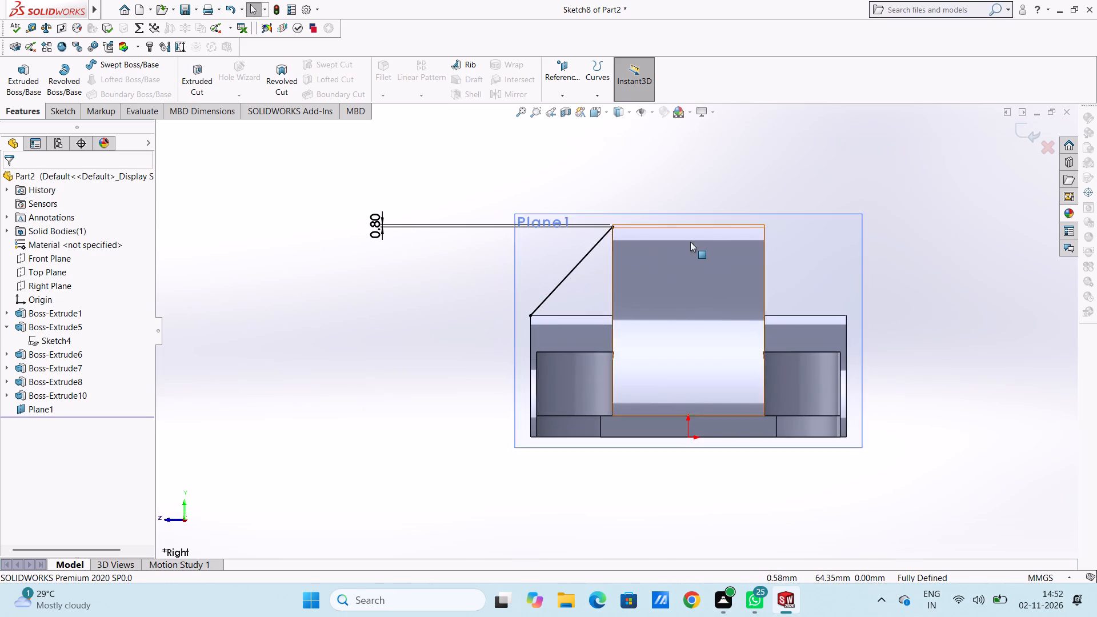
scroll(690, 242, down, 5)
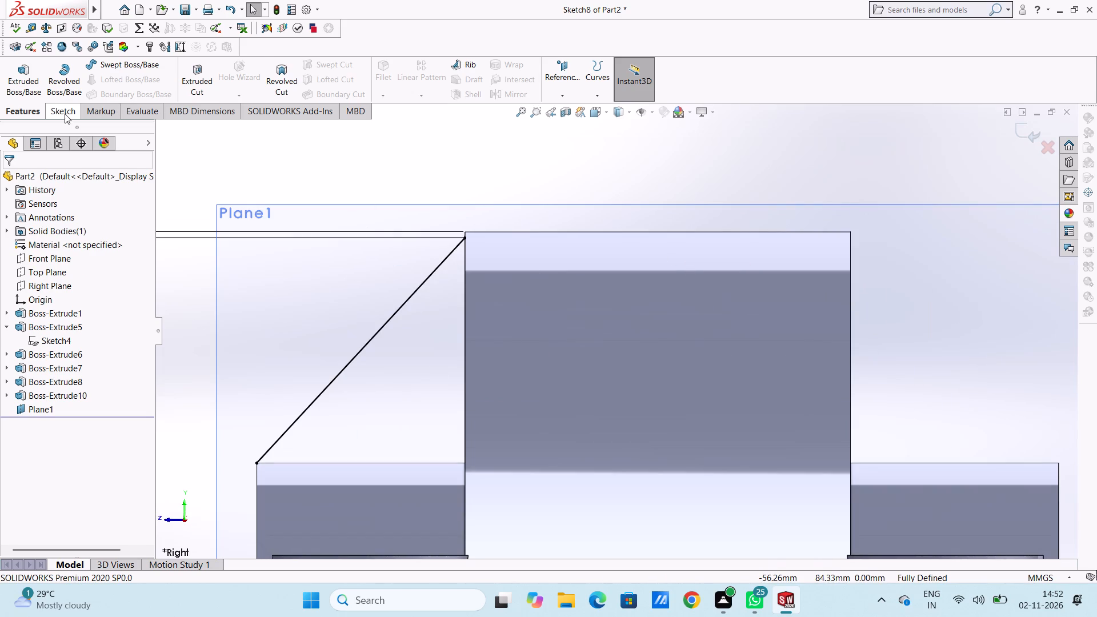
click(65, 114)
click(110, 61)
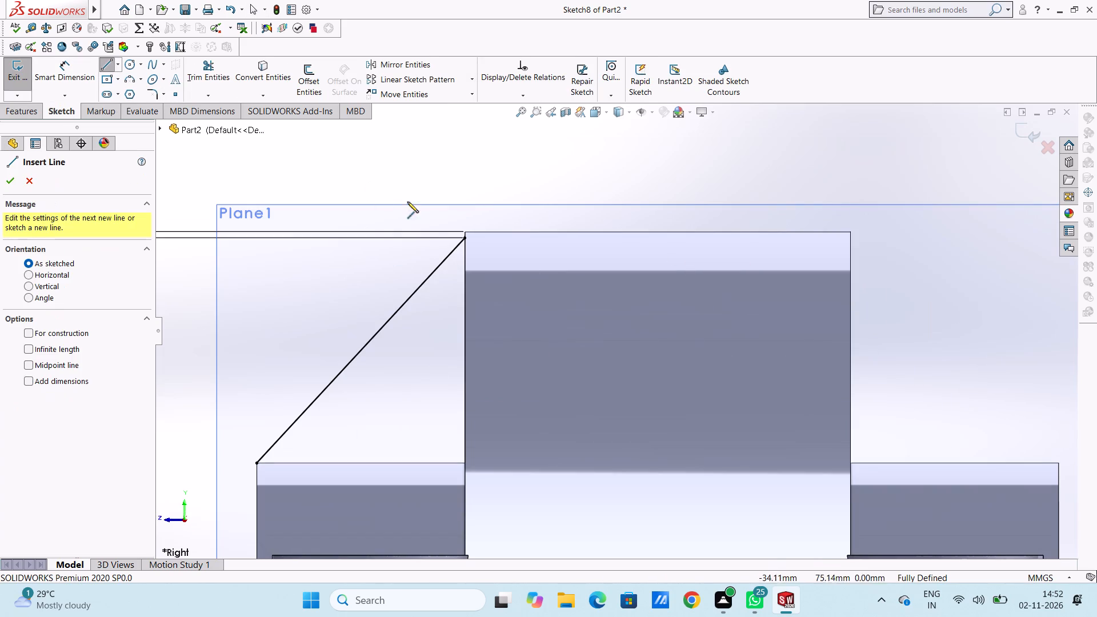
click(465, 238)
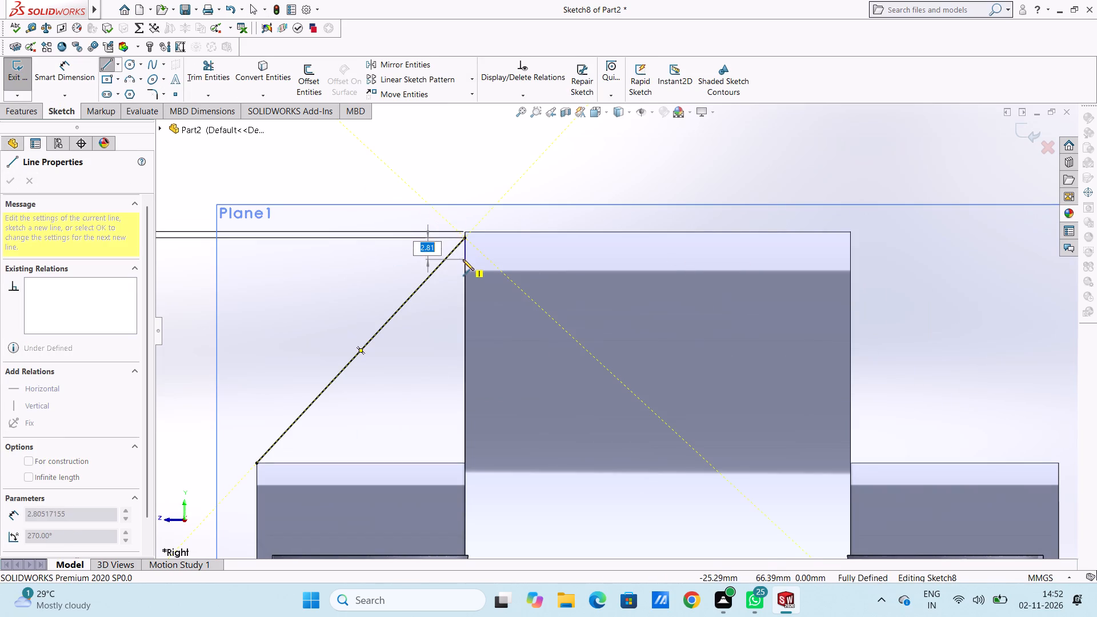
click(463, 271)
right_click(537, 174)
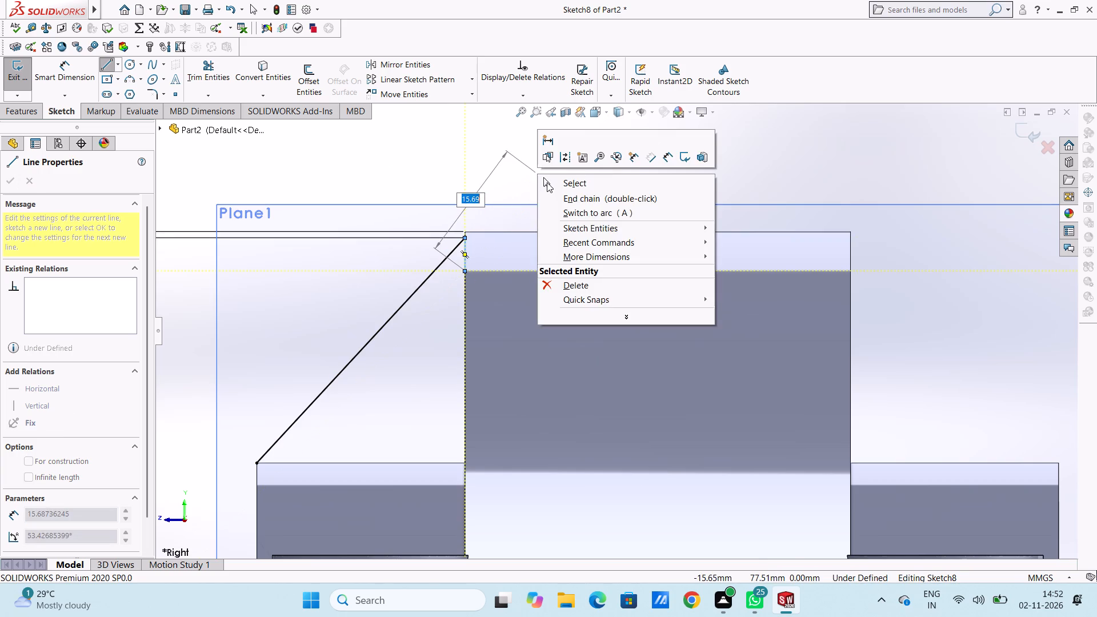
click(549, 185)
click(542, 182)
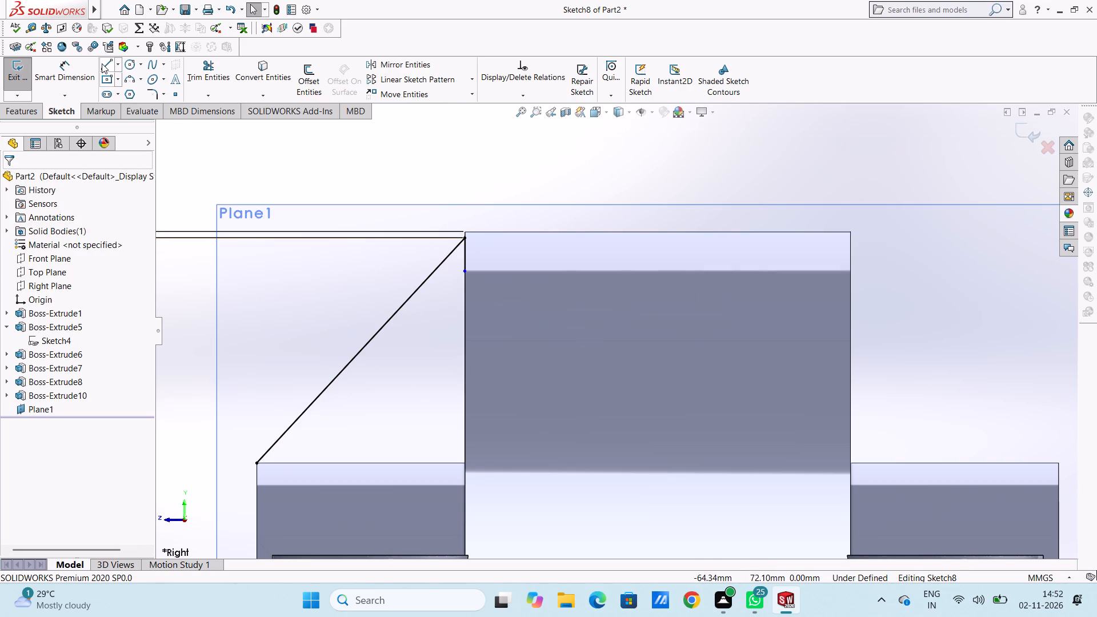
Add a short horizontal line running inward along the lower arched body's top edge from the inclined line's lower end.
click(102, 63)
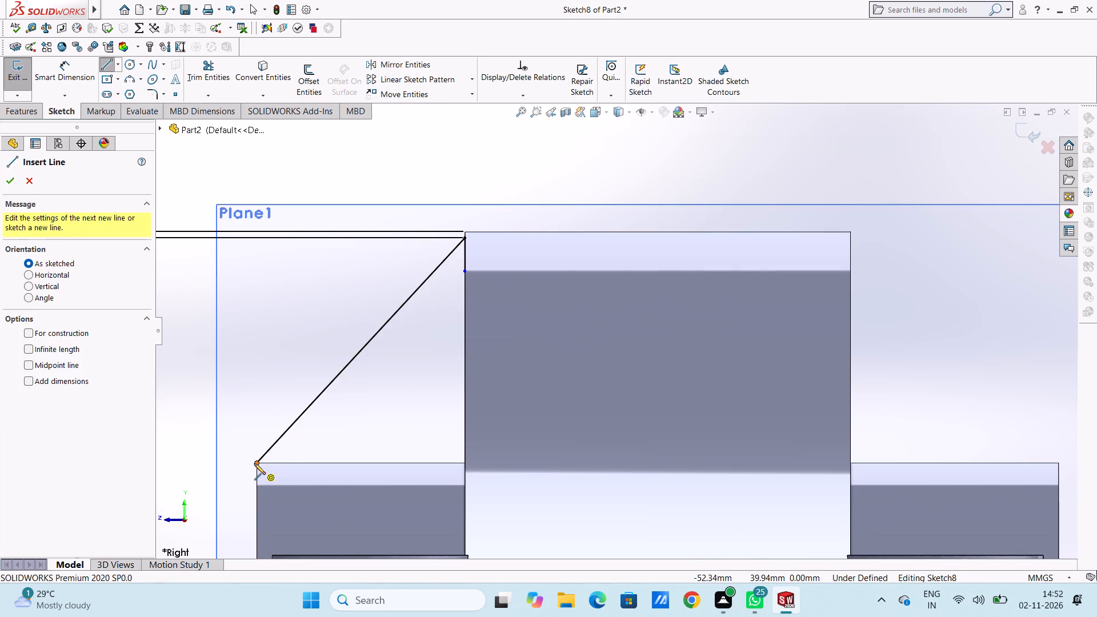
click(254, 463)
click(290, 462)
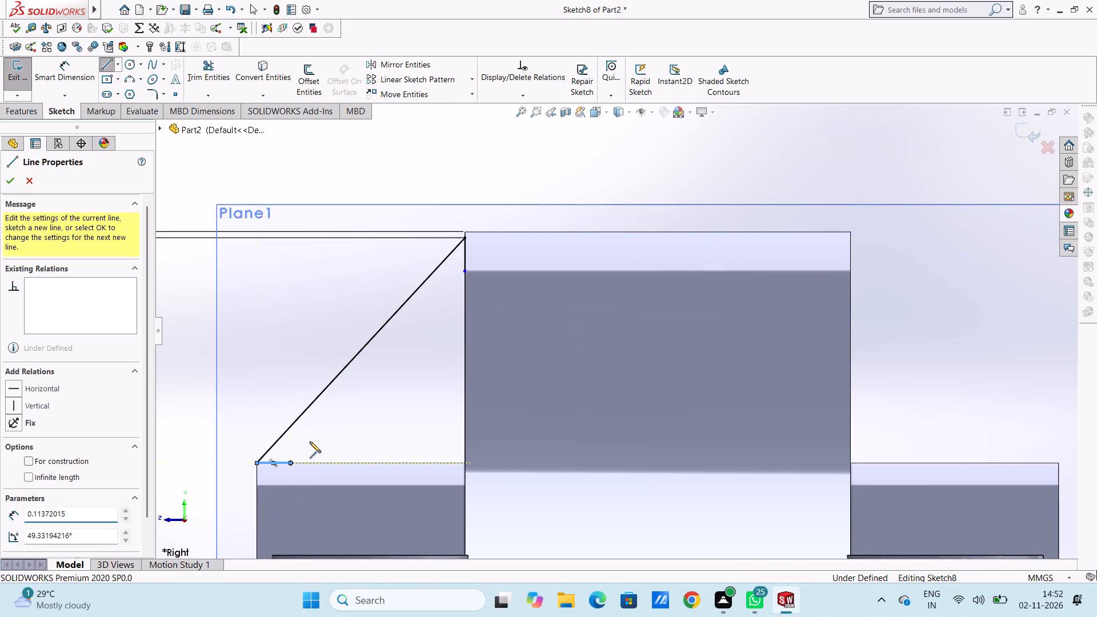
right_click(353, 415)
click(362, 424)
click(362, 424)
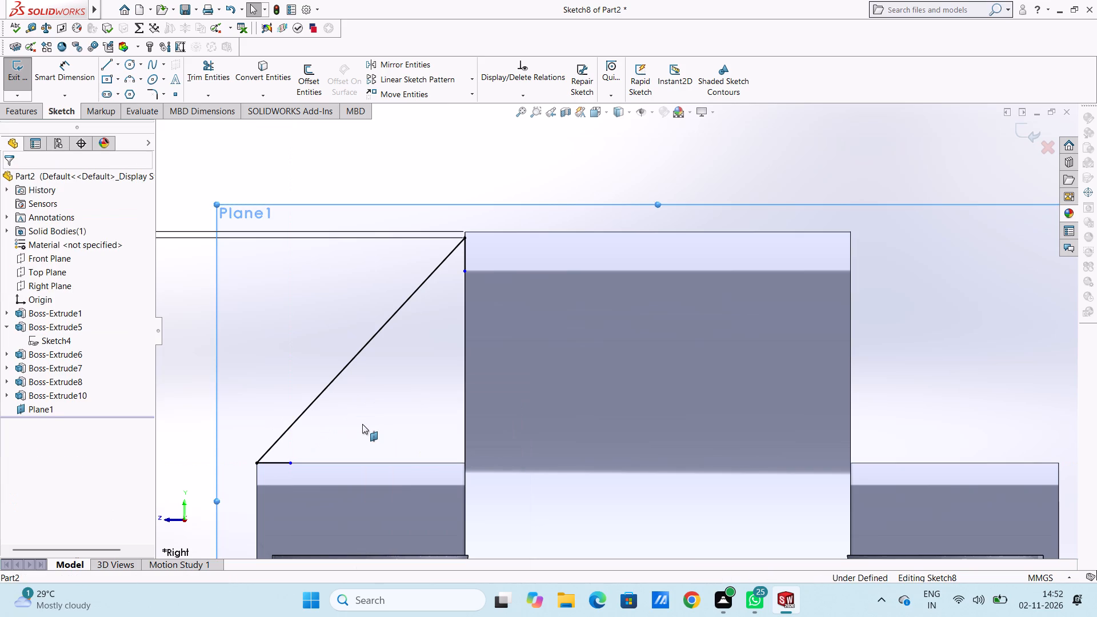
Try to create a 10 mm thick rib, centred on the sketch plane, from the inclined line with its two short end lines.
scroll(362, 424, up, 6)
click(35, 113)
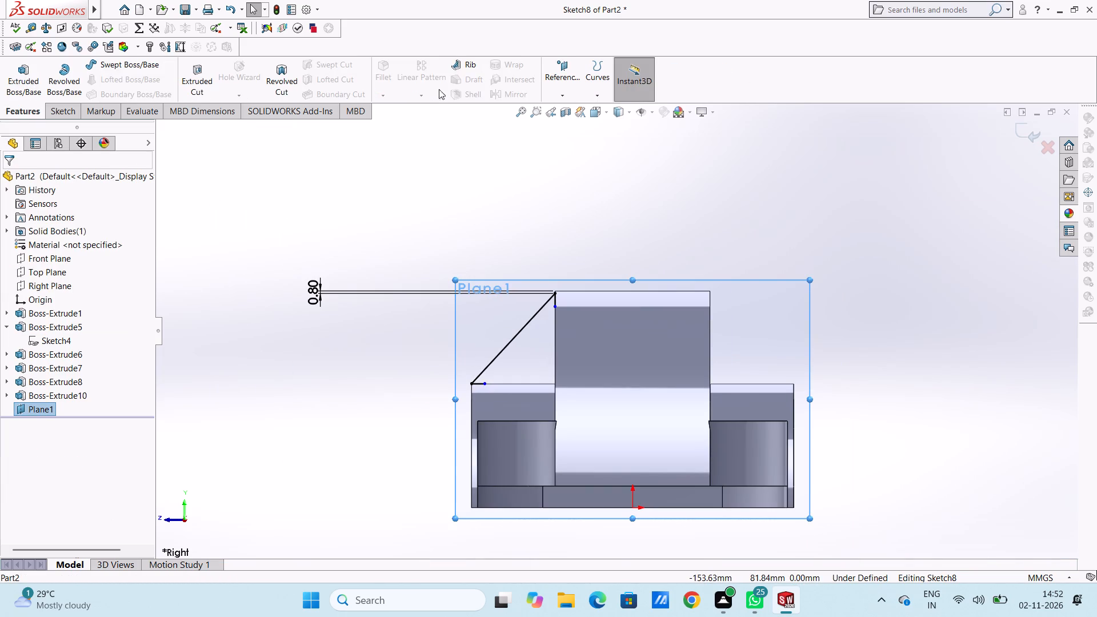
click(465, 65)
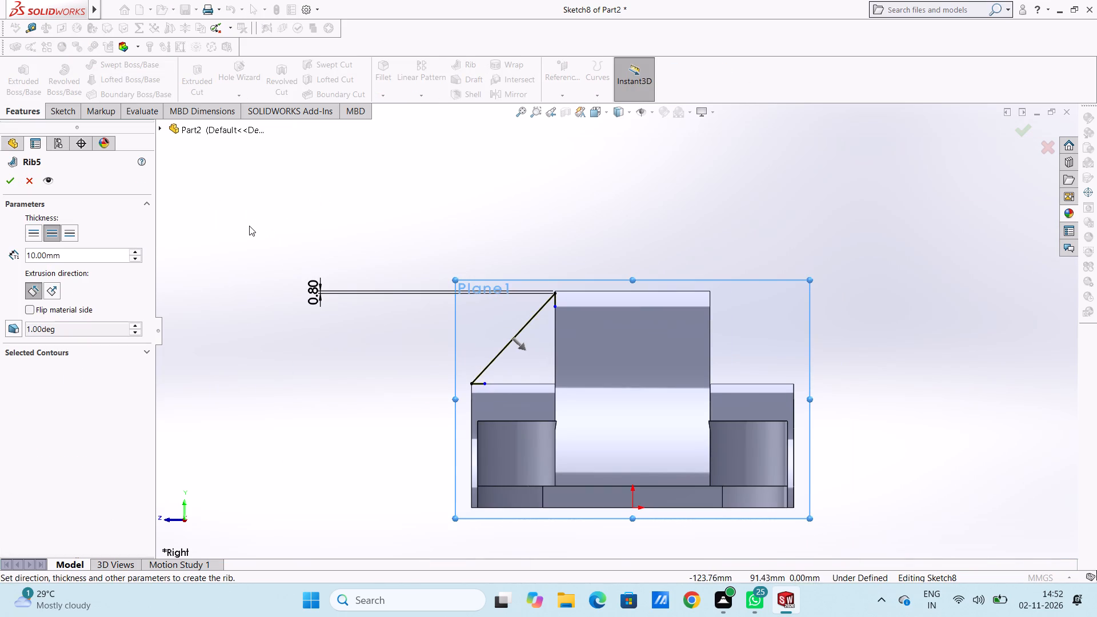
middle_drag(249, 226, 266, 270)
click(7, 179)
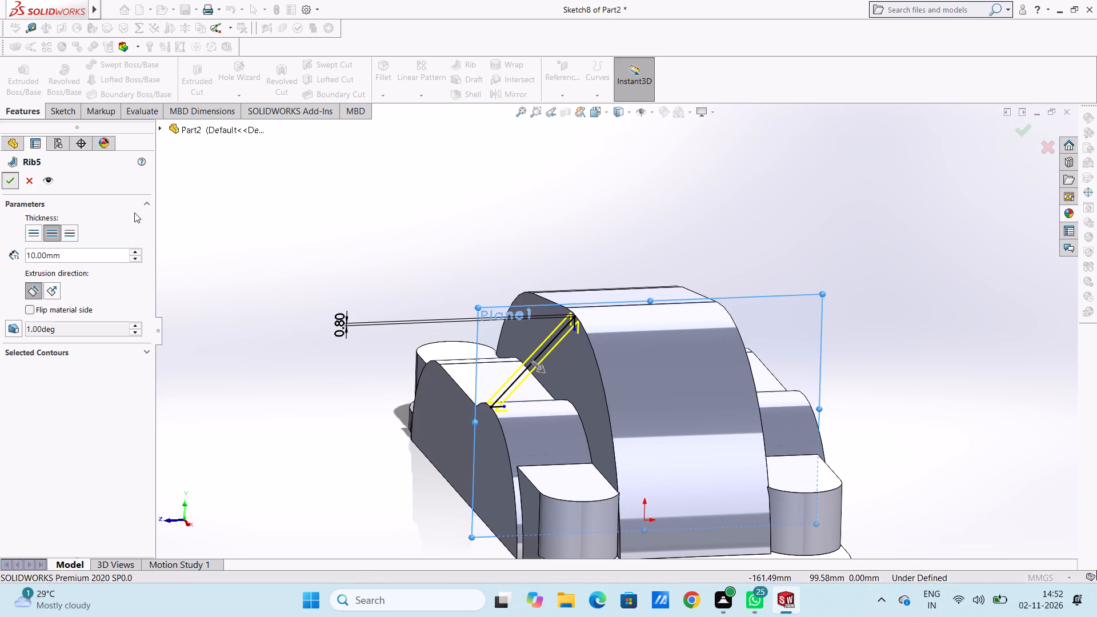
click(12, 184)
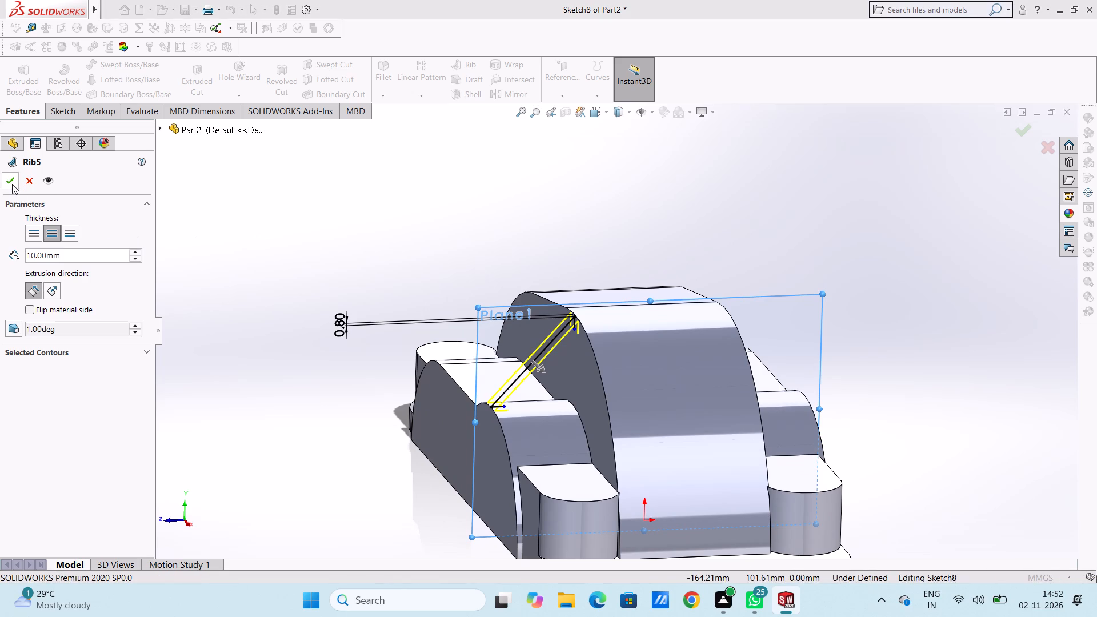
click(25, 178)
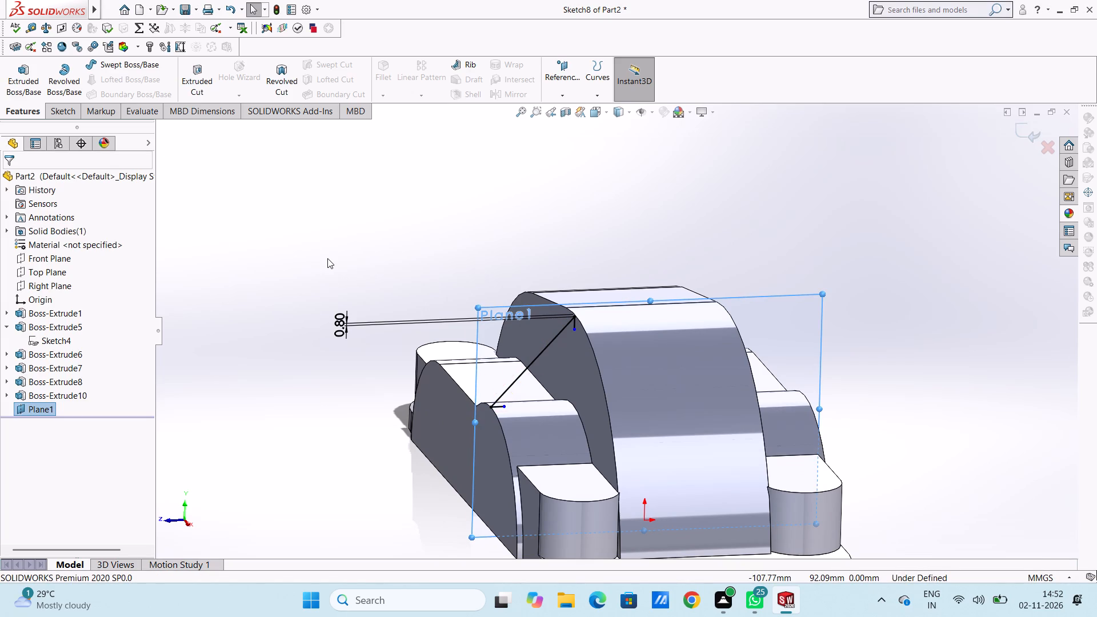
Undo the two short end lines and the last change to the inclined line's upper-end dimension.
ctrl+click(327, 258)
key(ctrl+z)
key(ctrl+z)
key(ctrl+z)
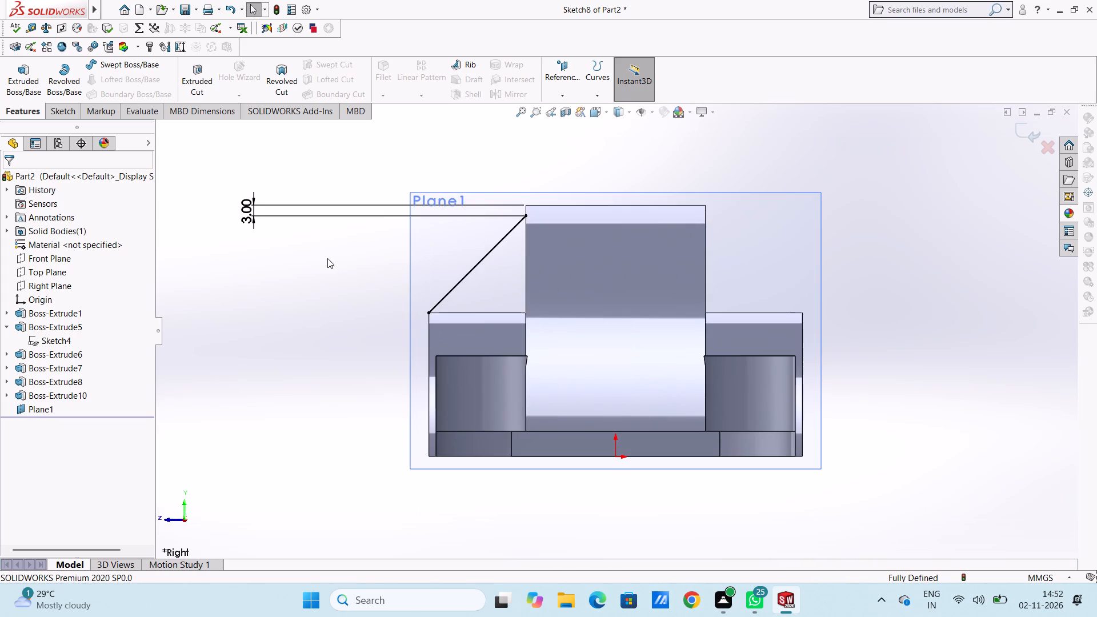
Delete the inclined line from the sketch, along with its associated dimension.
click(481, 261)
right_click(337, 291)
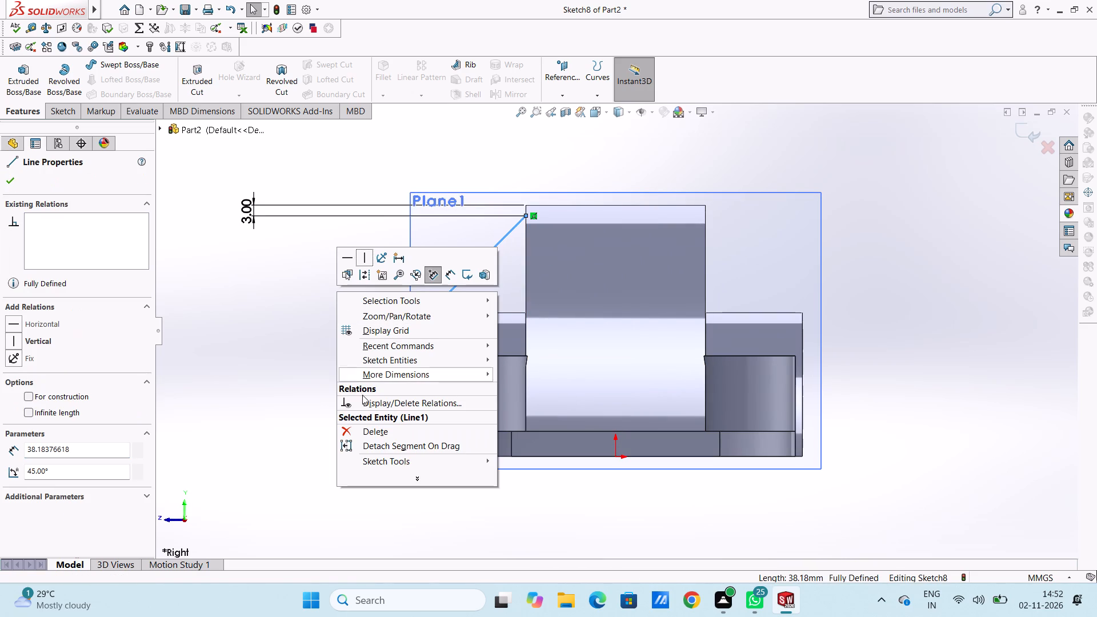
click(360, 428)
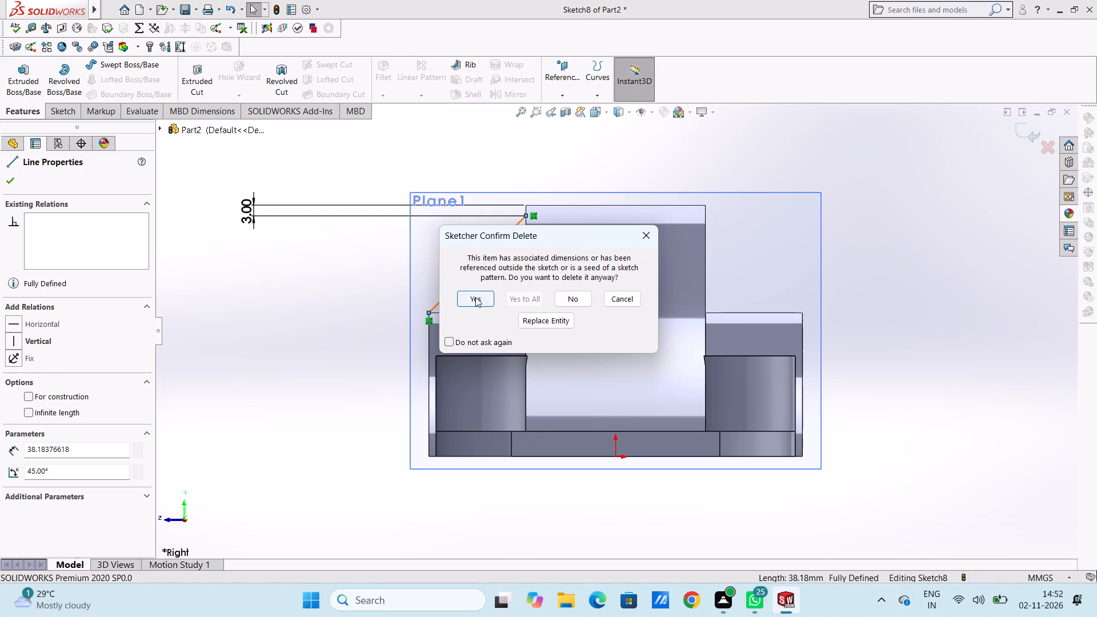
click(475, 296)
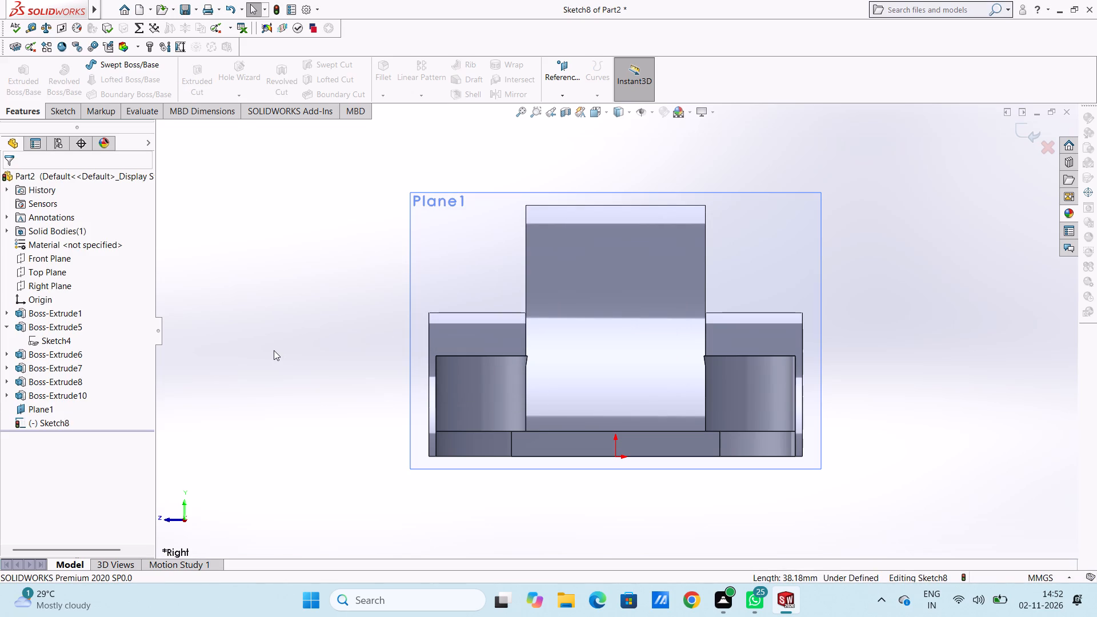
Sketch a closed four-sided rib profile beside the tall arch, with a 45° sloping top, 32 mm inner side and 27 mm base.
click(53, 113)
click(103, 62)
scroll(447, 260, down, 1)
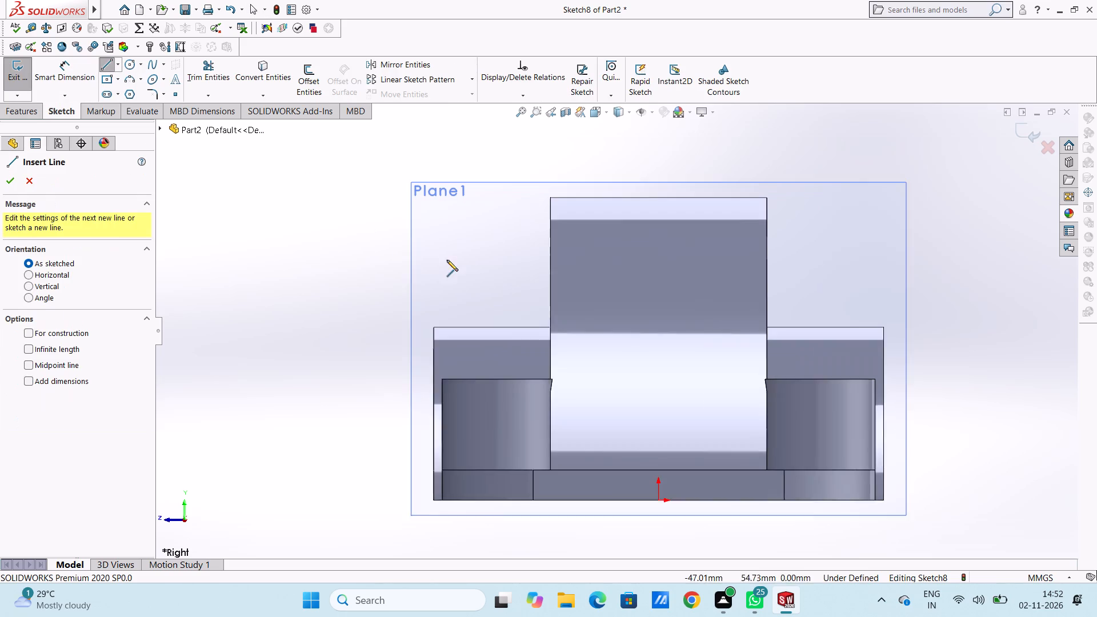
scroll(447, 260, down, 1)
scroll(473, 355, up, 1)
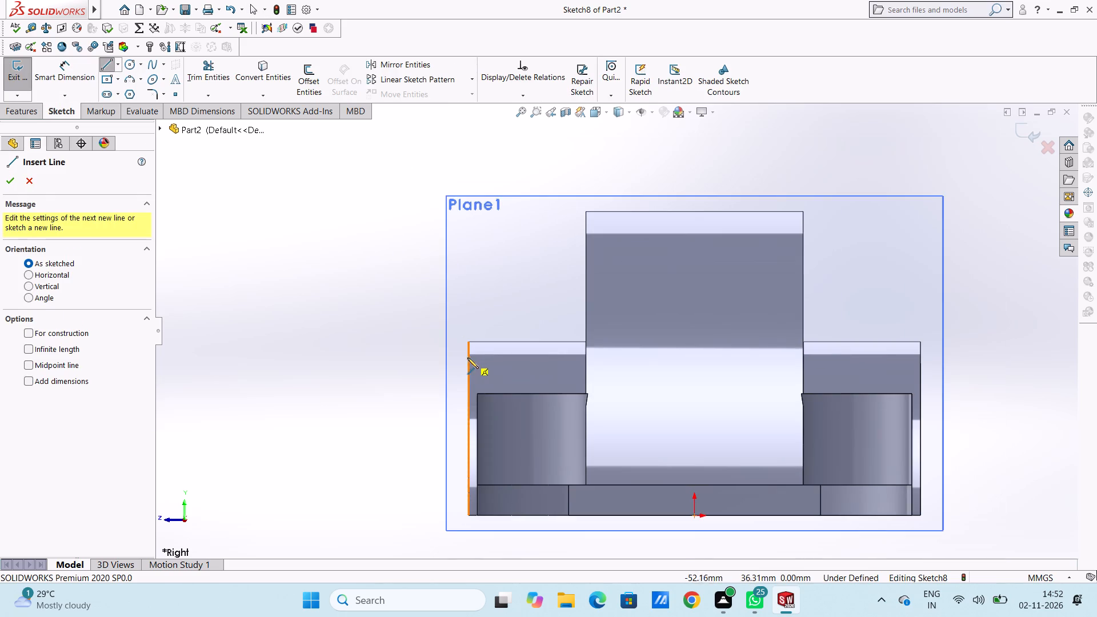
click(467, 362)
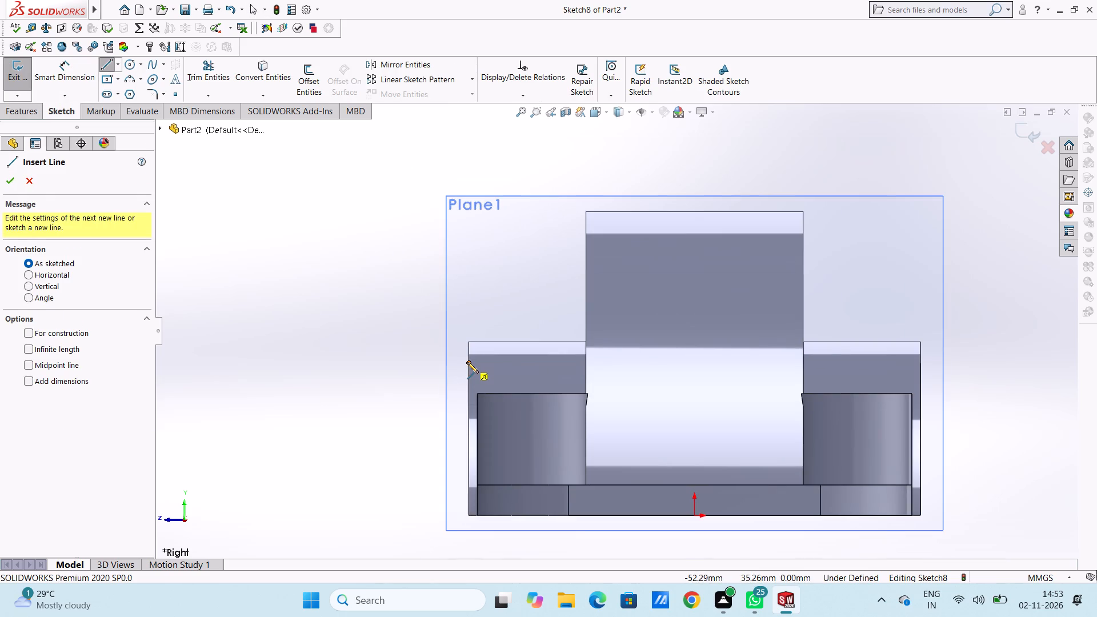
click(470, 340)
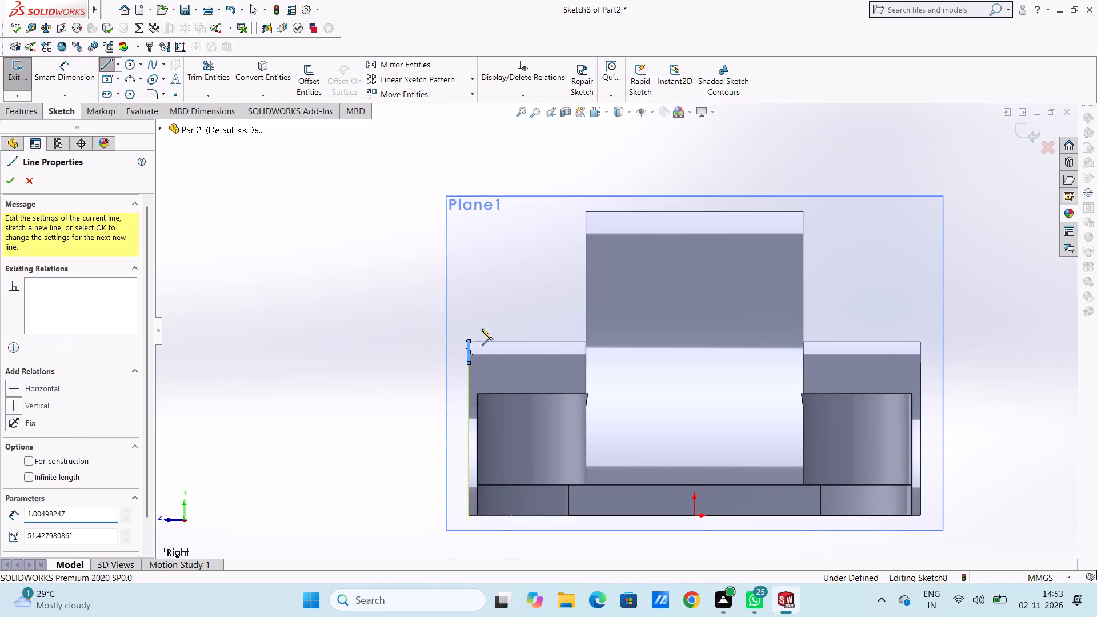
click(587, 222)
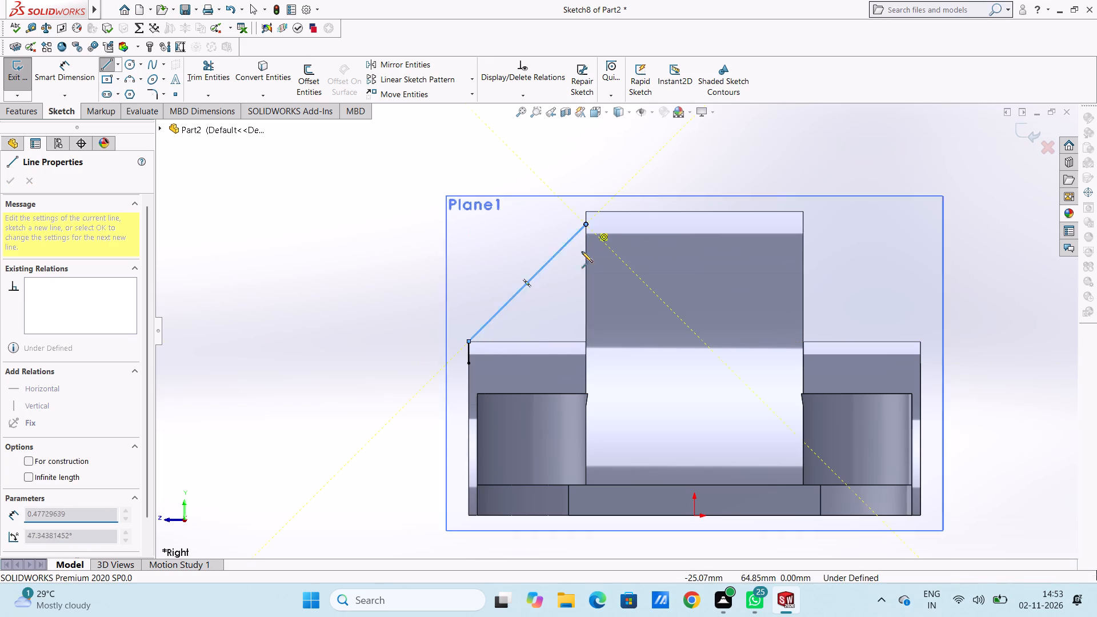
click(584, 360)
click(468, 363)
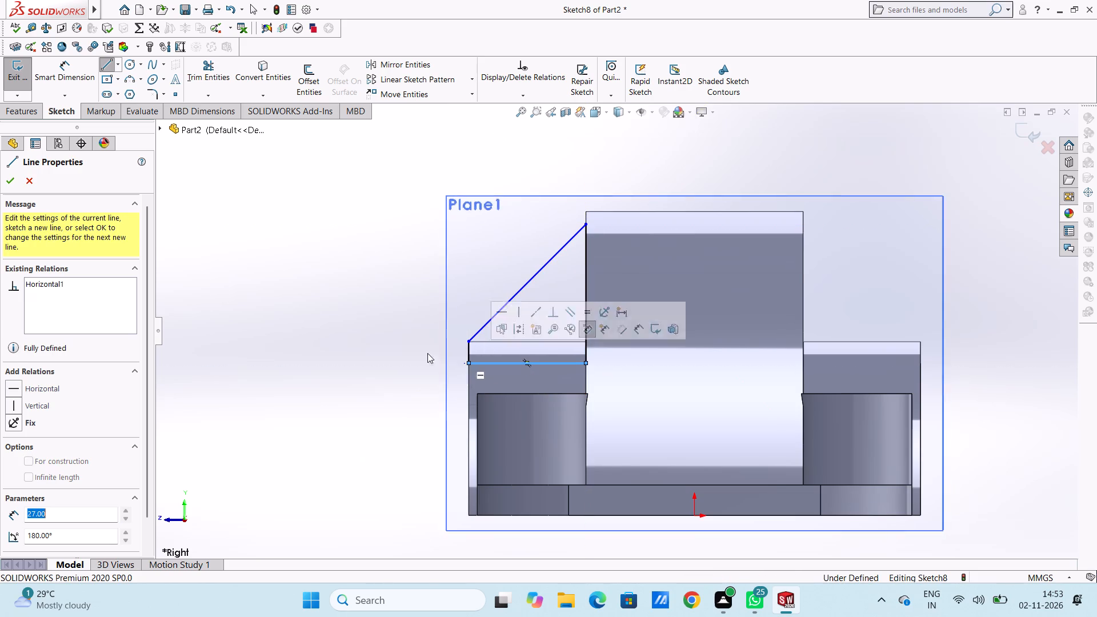
right_click(351, 289)
double_click(352, 296)
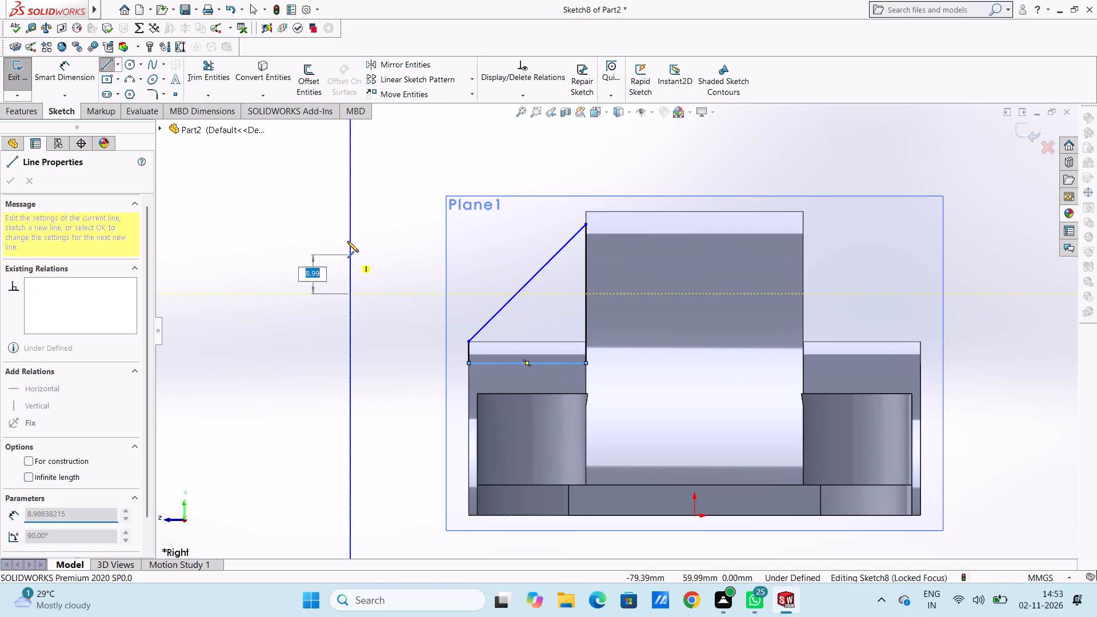
right_click(343, 236)
double_click(379, 239)
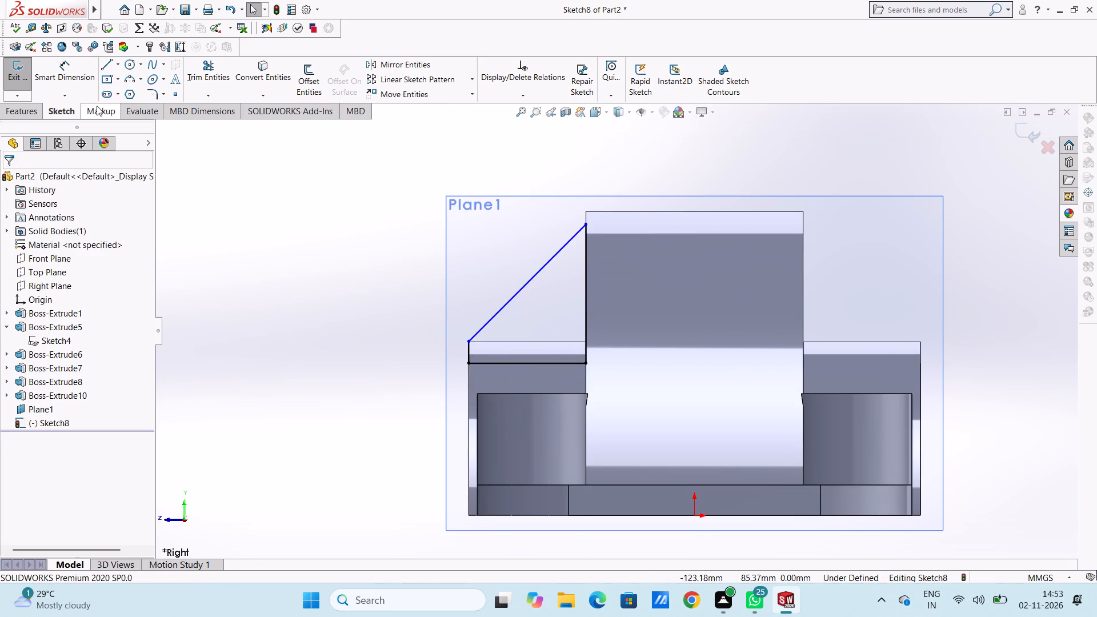
Dimension the rib profile's upper corner 0.8 mm below the tall arch's top edge.
click(71, 77)
click(503, 304)
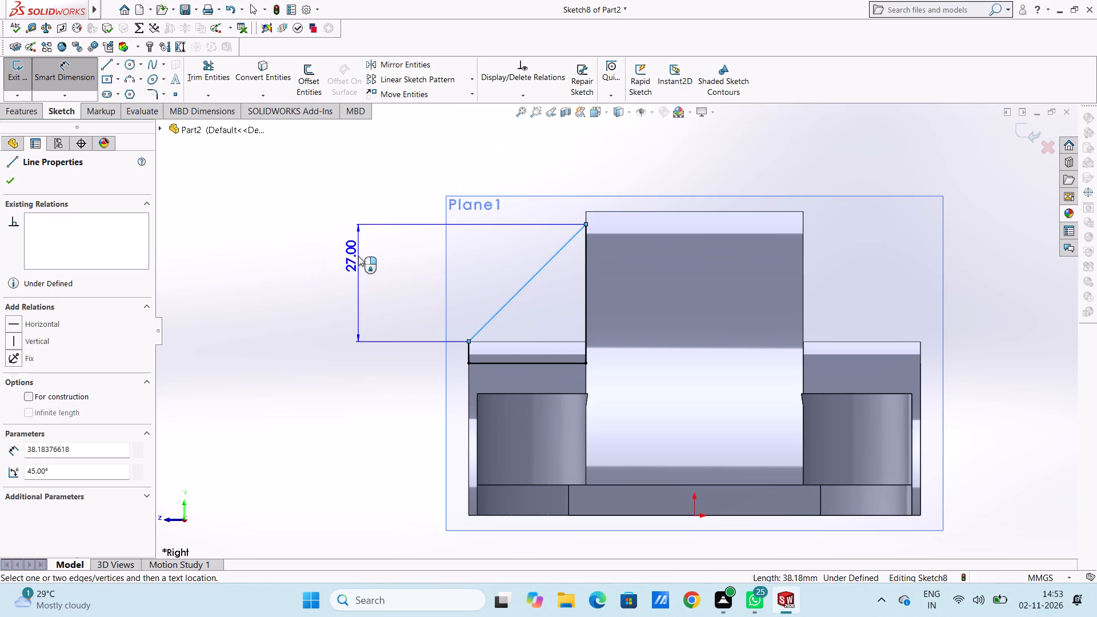
key(Escape)
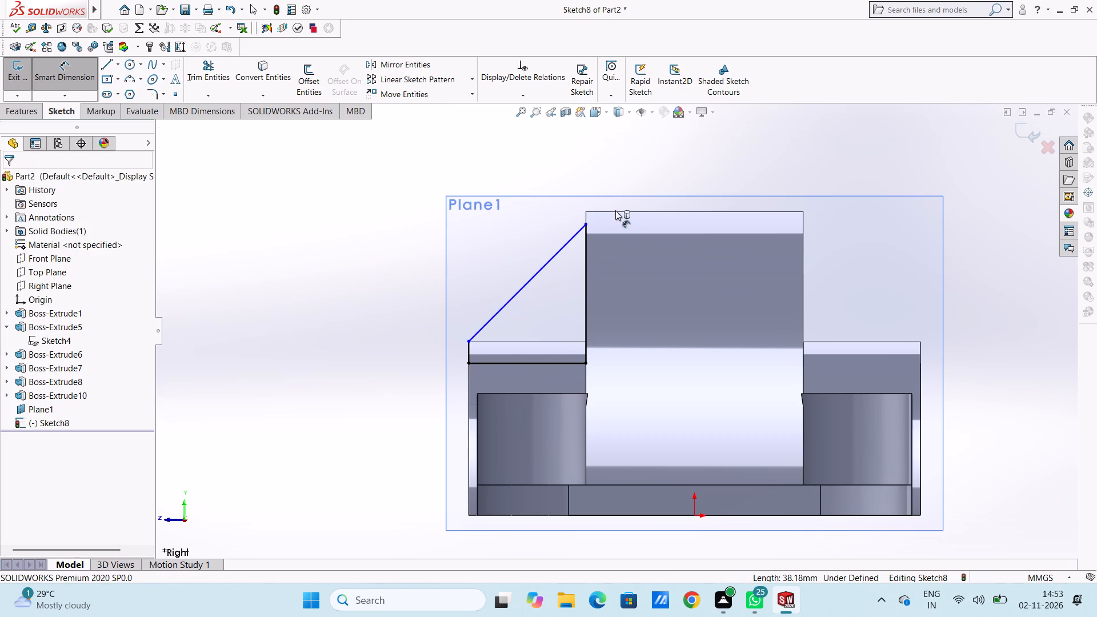
click(615, 209)
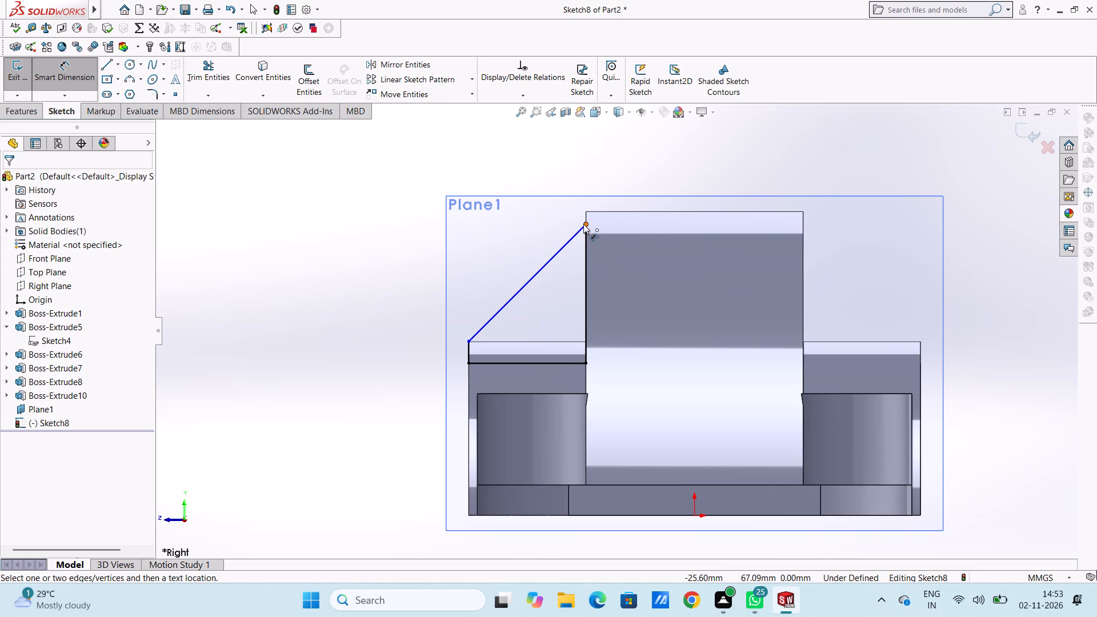
click(583, 224)
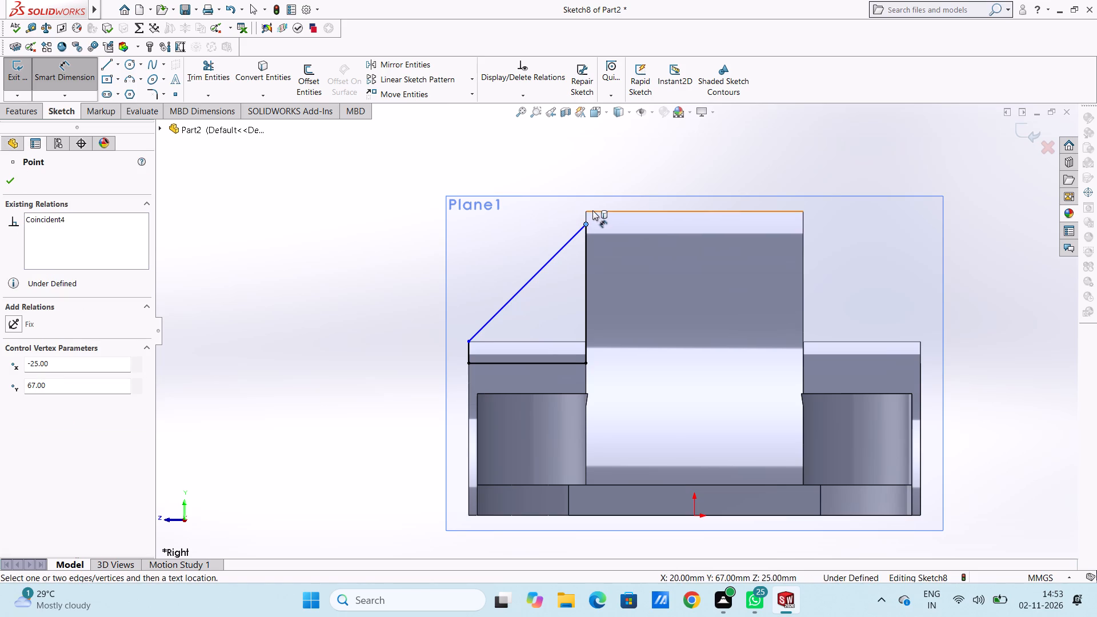
click(592, 210)
click(250, 239)
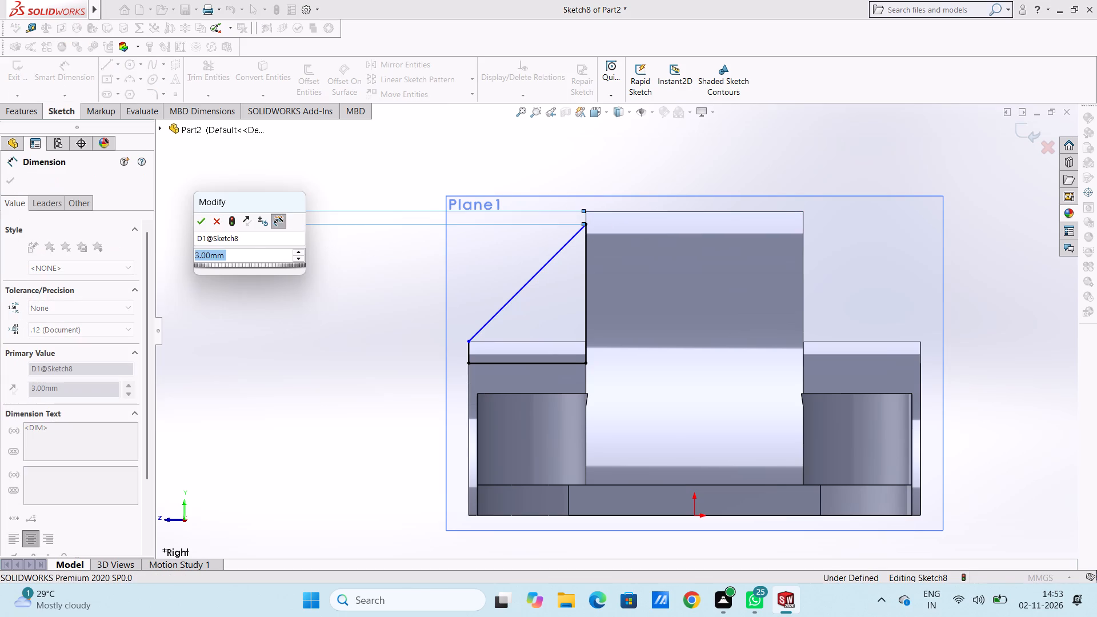
text(0.8)
key(Return)
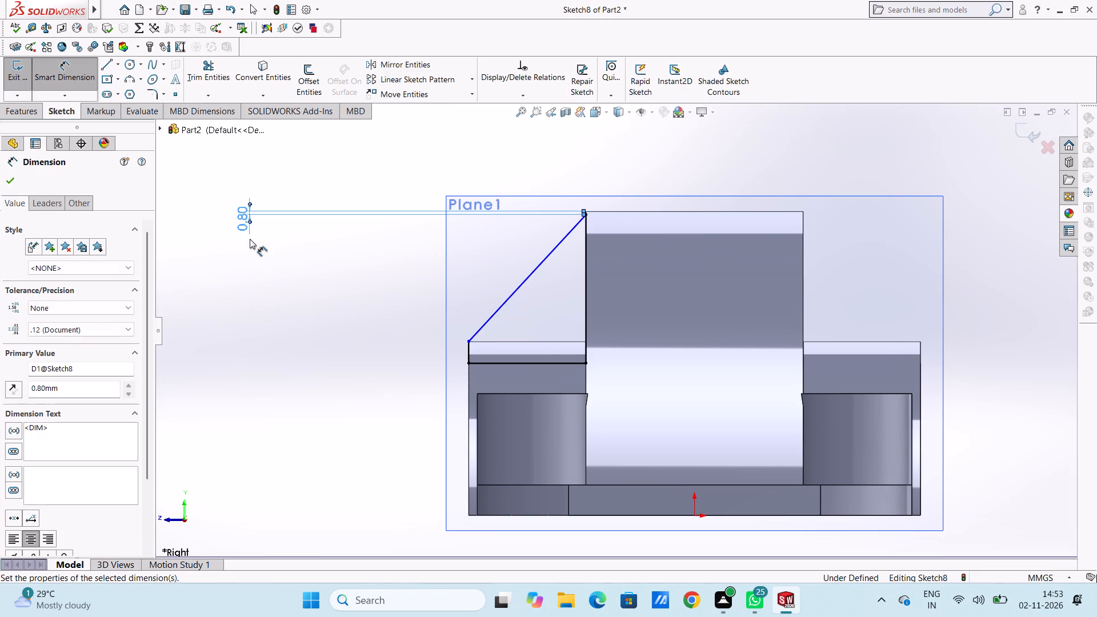
click(364, 162)
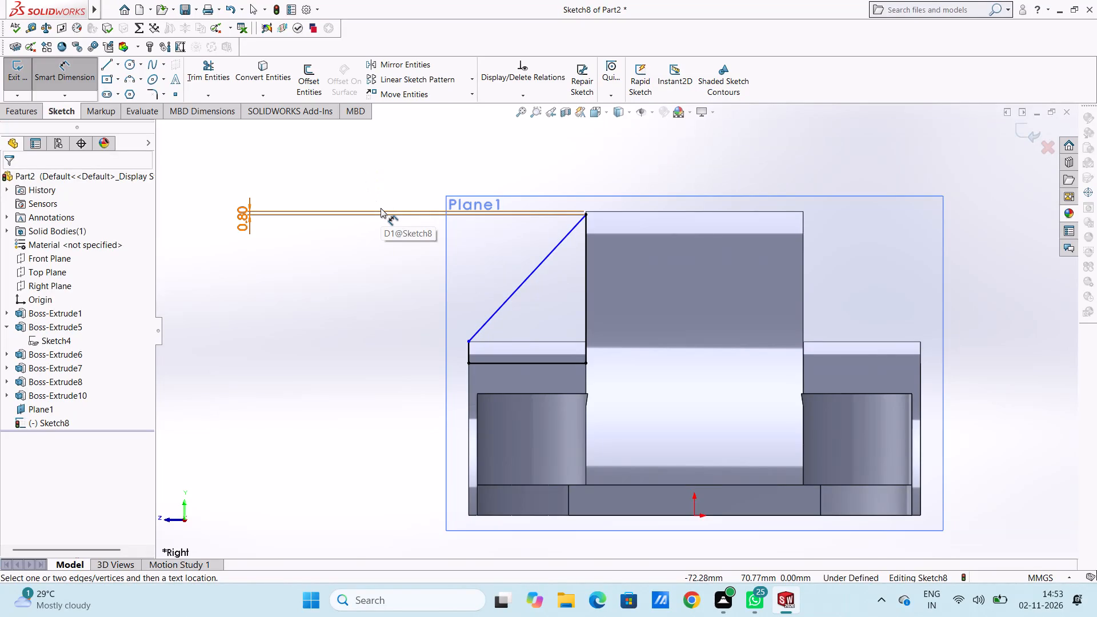
Dimension the vertical height of the rib profile's sloping line.
scroll(575, 244, down, 3)
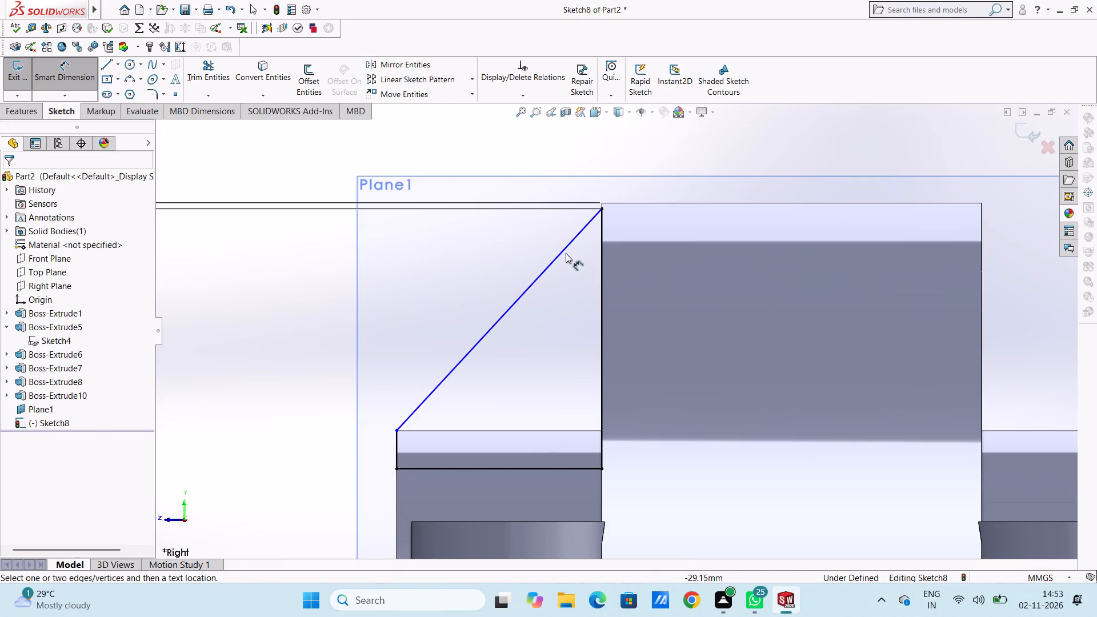
click(553, 260)
click(300, 346)
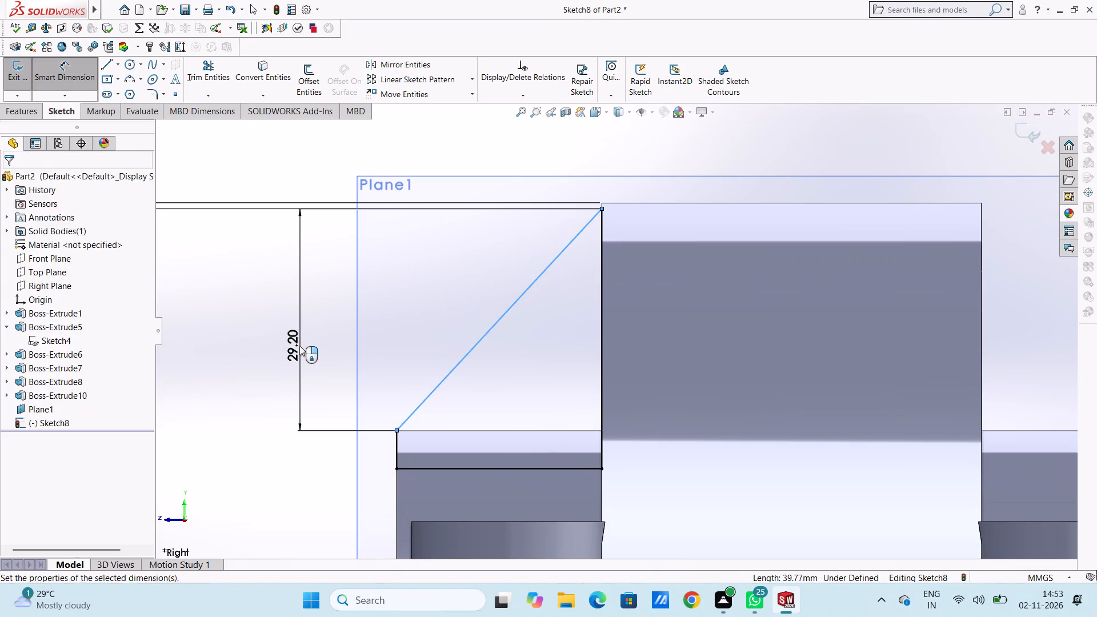
double_click(251, 327)
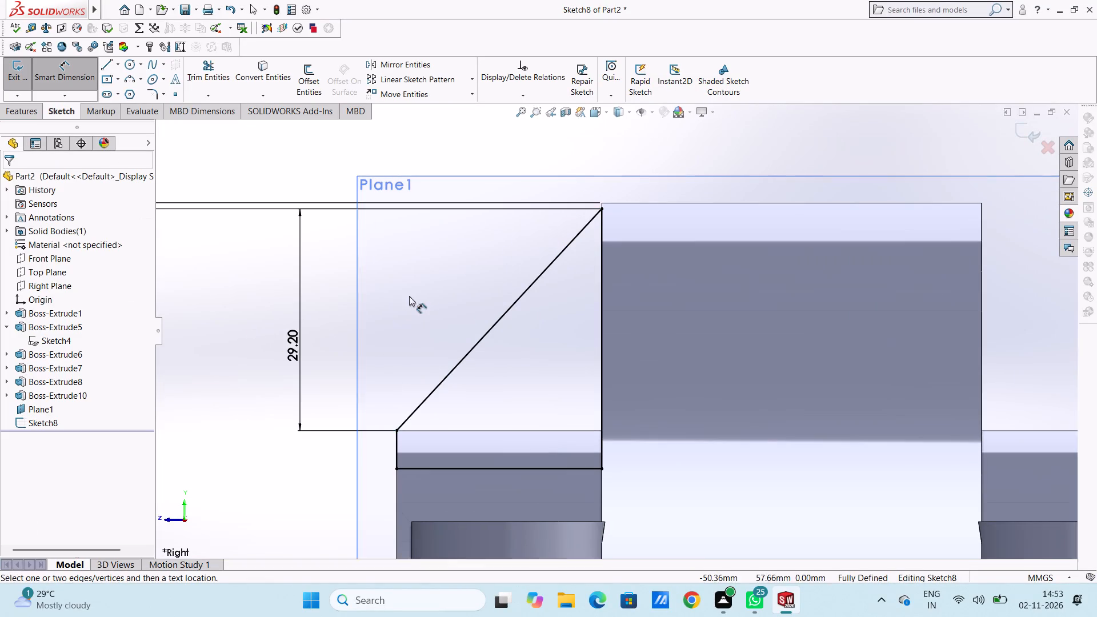
Sketch a matching closed four-sided rib profile on the tall arch's opposite side, with a 135° sloping line and a base about 27.8 mm long.
scroll(409, 296, up, 5)
scroll(840, 322, up, 2)
scroll(750, 356, down, 2)
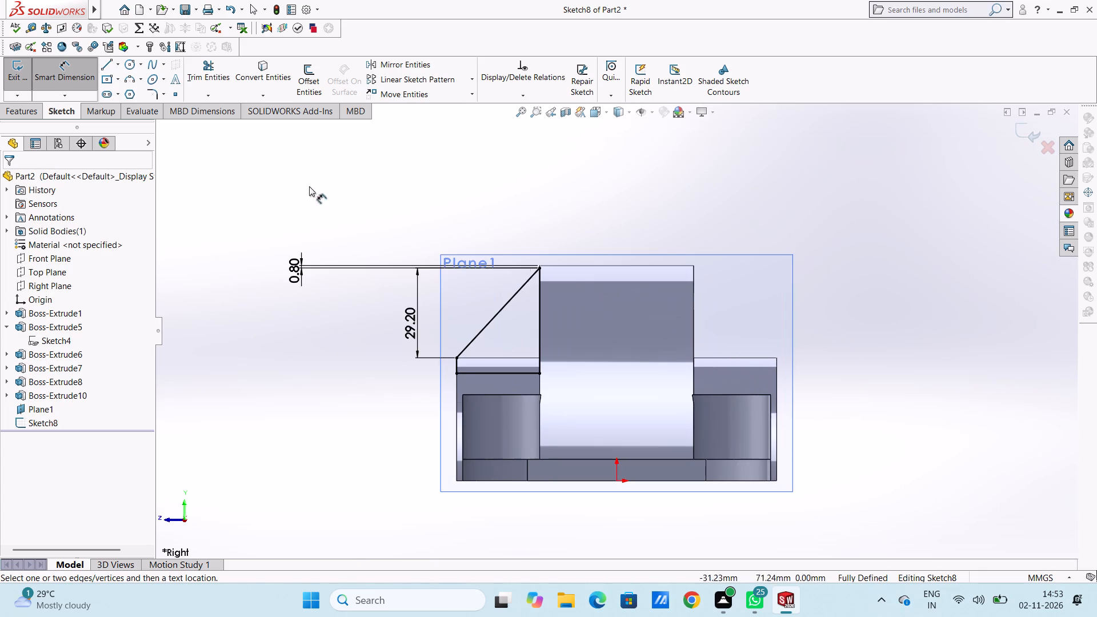
click(105, 66)
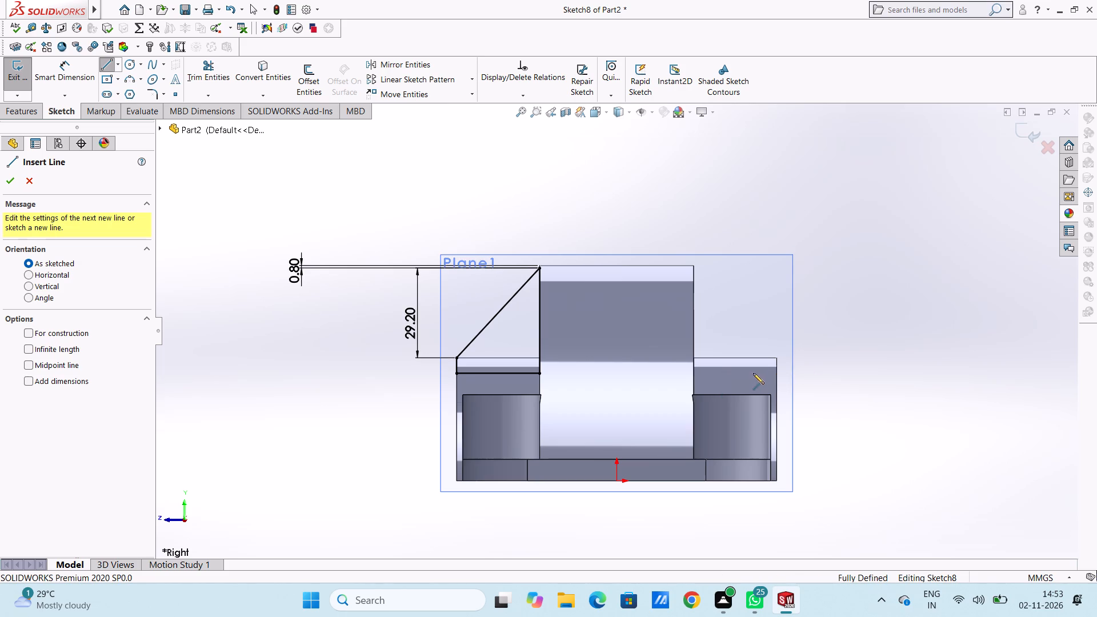
click(776, 372)
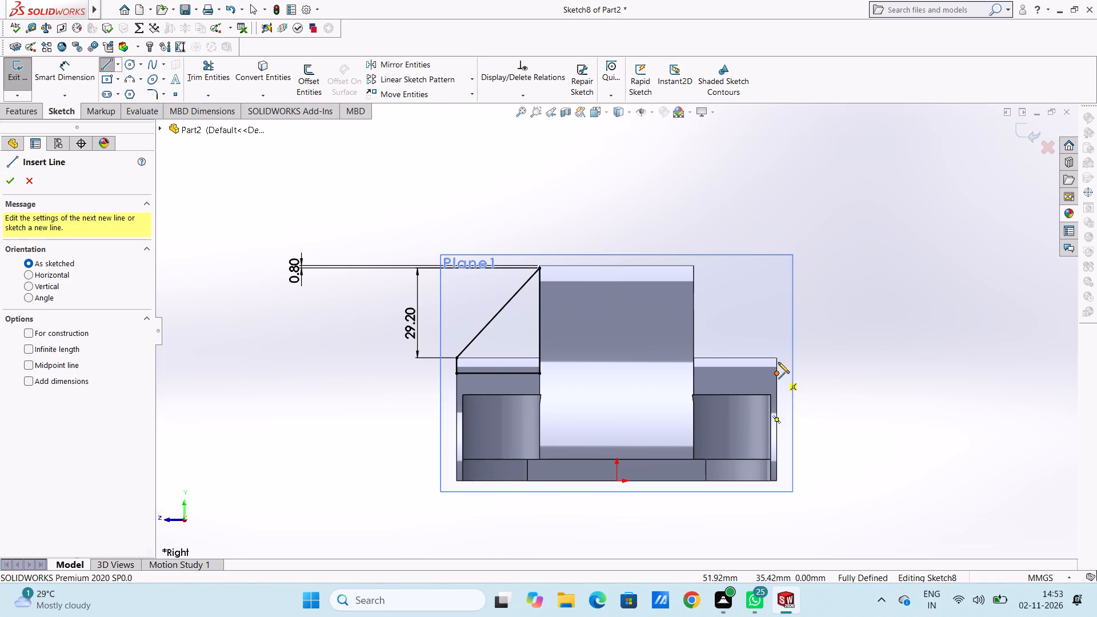
click(778, 360)
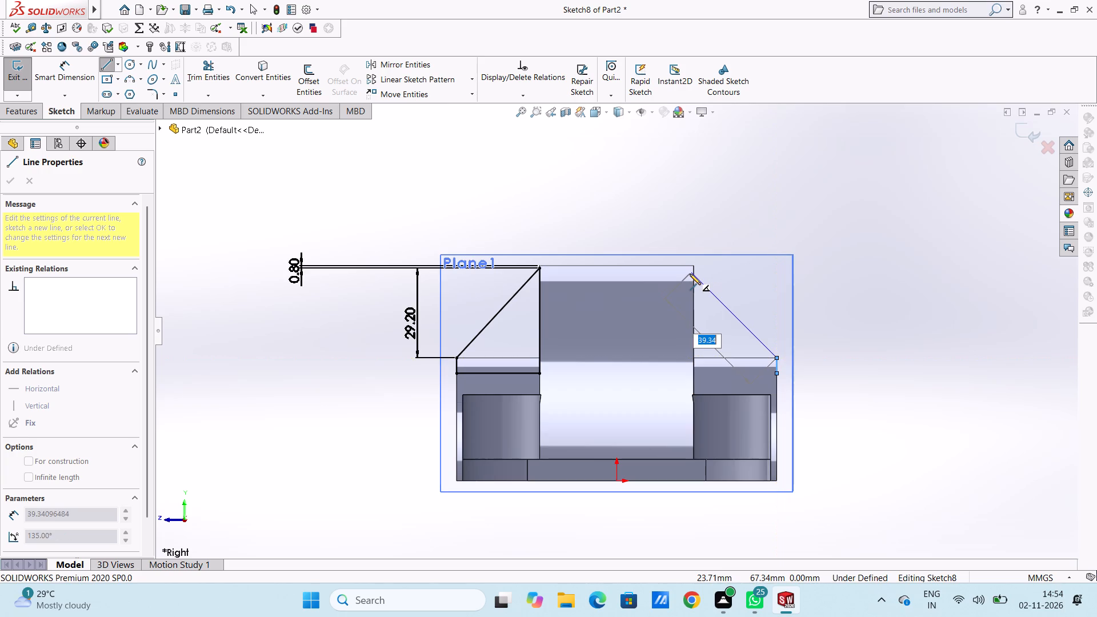
click(690, 274)
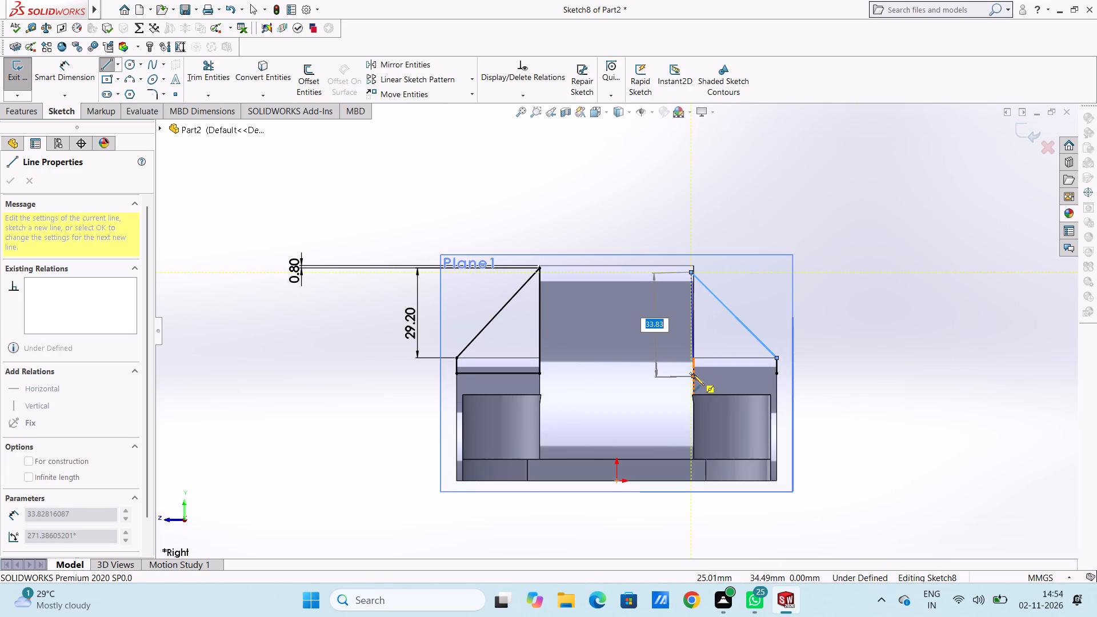
scroll(691, 382, down, 4)
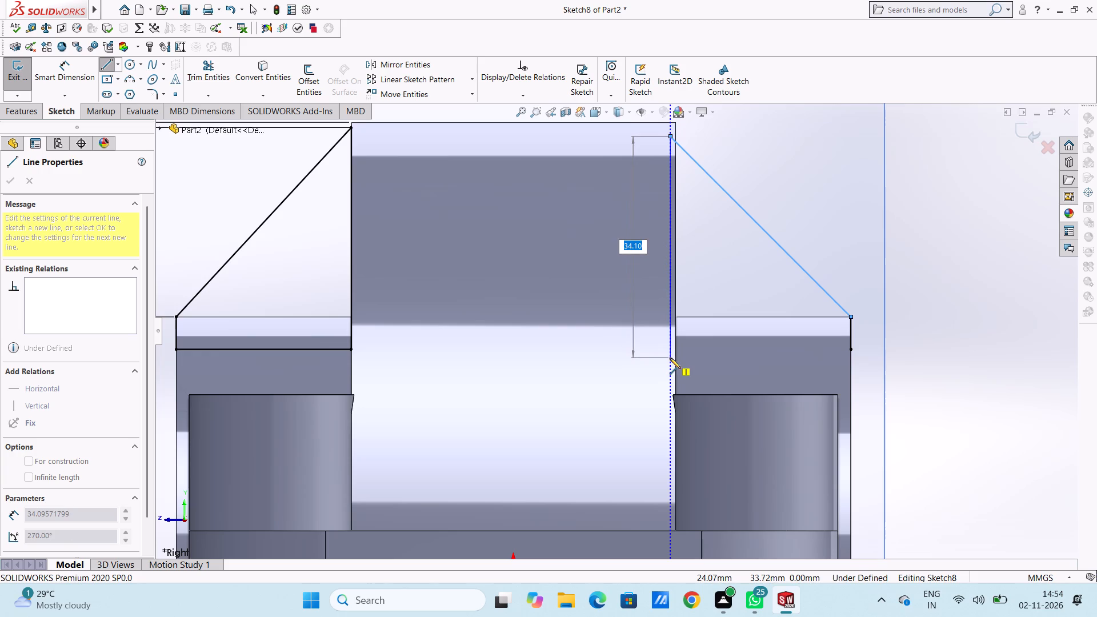
click(668, 350)
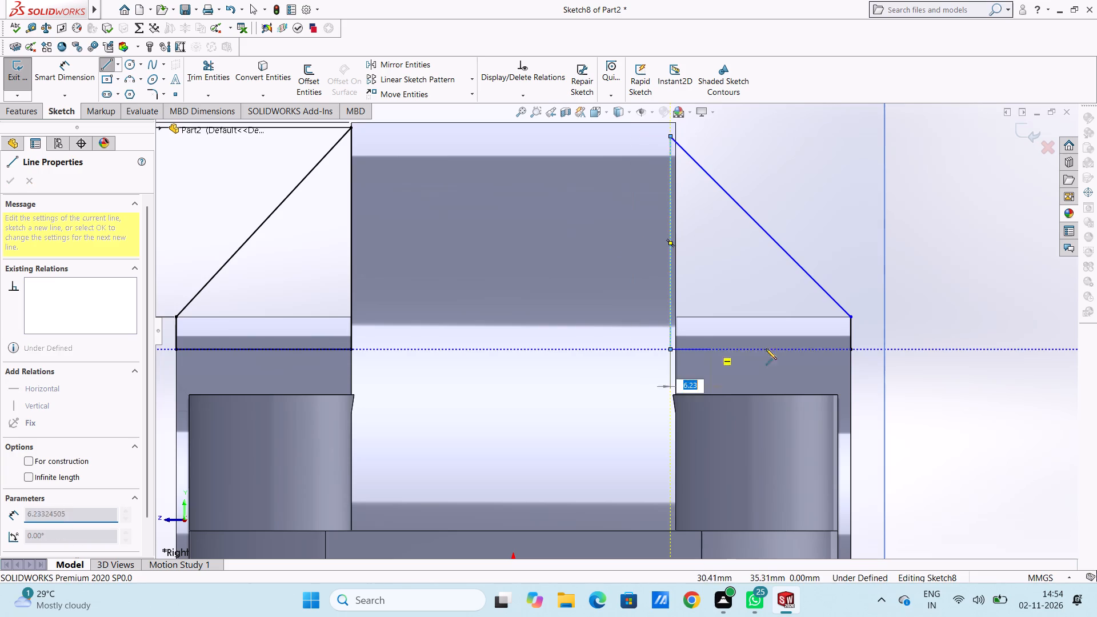
click(851, 351)
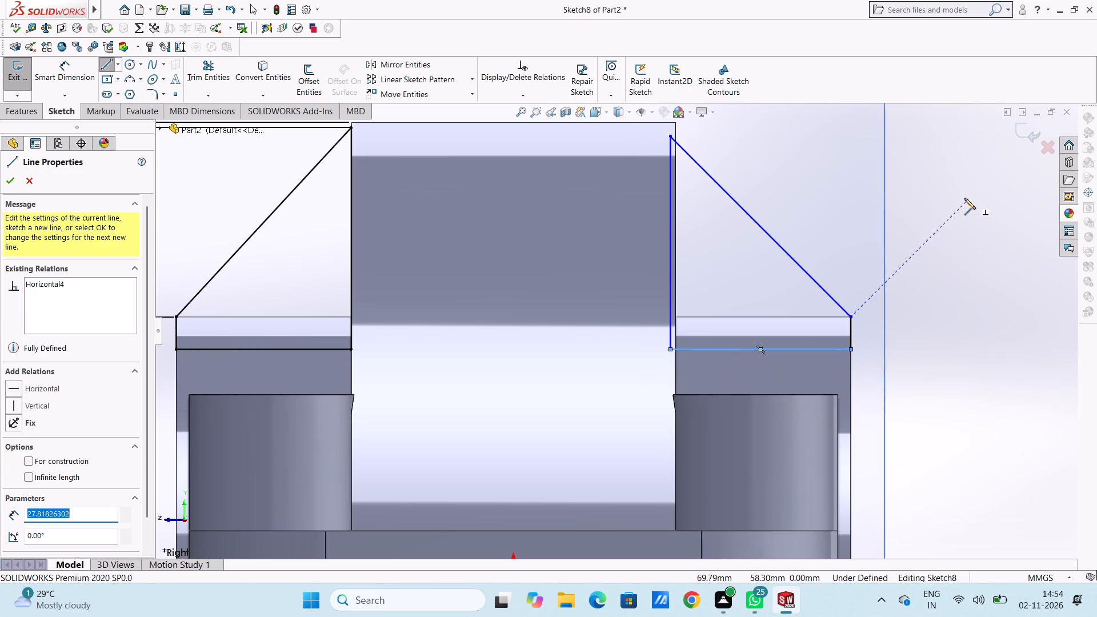
Dimension the second rib profile's upper corner 0.8 mm below the tall arch's top edge.
right_click(964, 197)
click(962, 208)
click(968, 257)
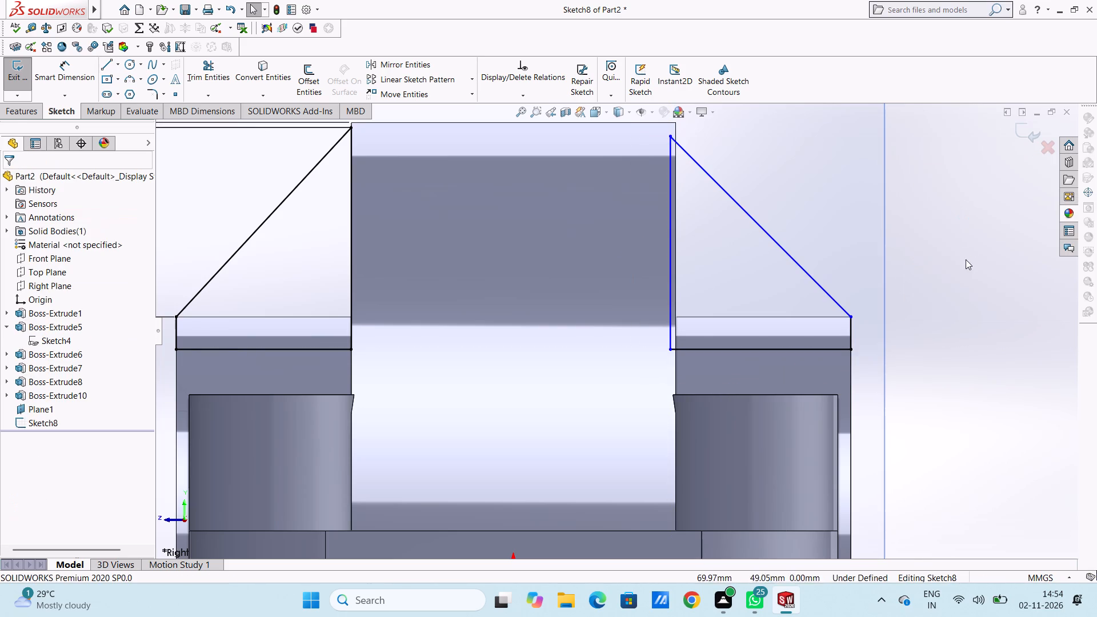
scroll(947, 267, up, 4)
click(65, 70)
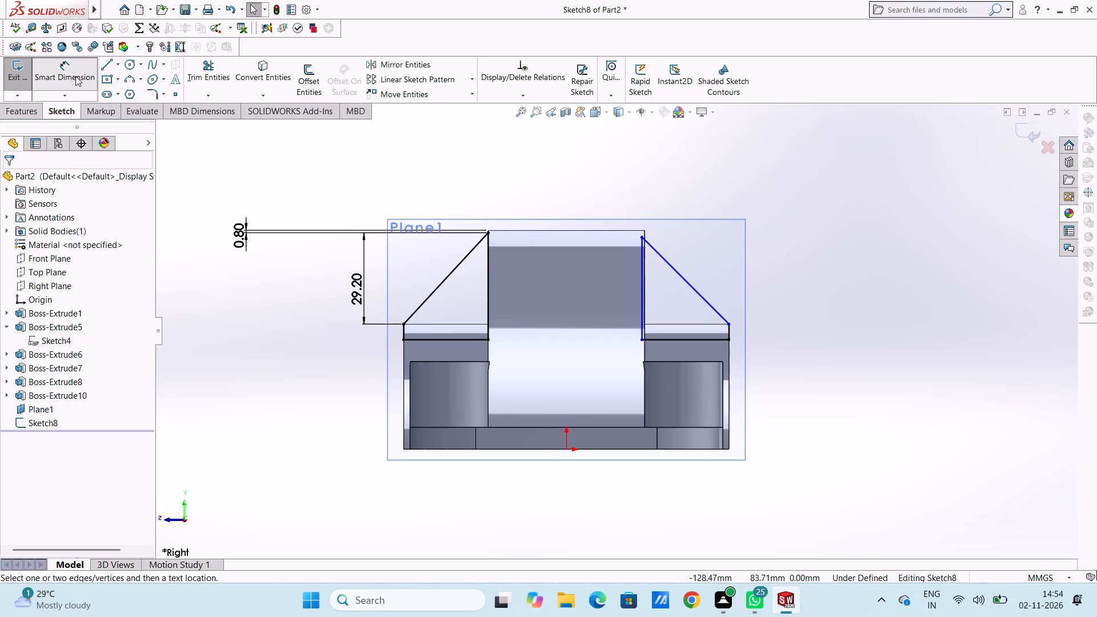
scroll(650, 250, down, 3)
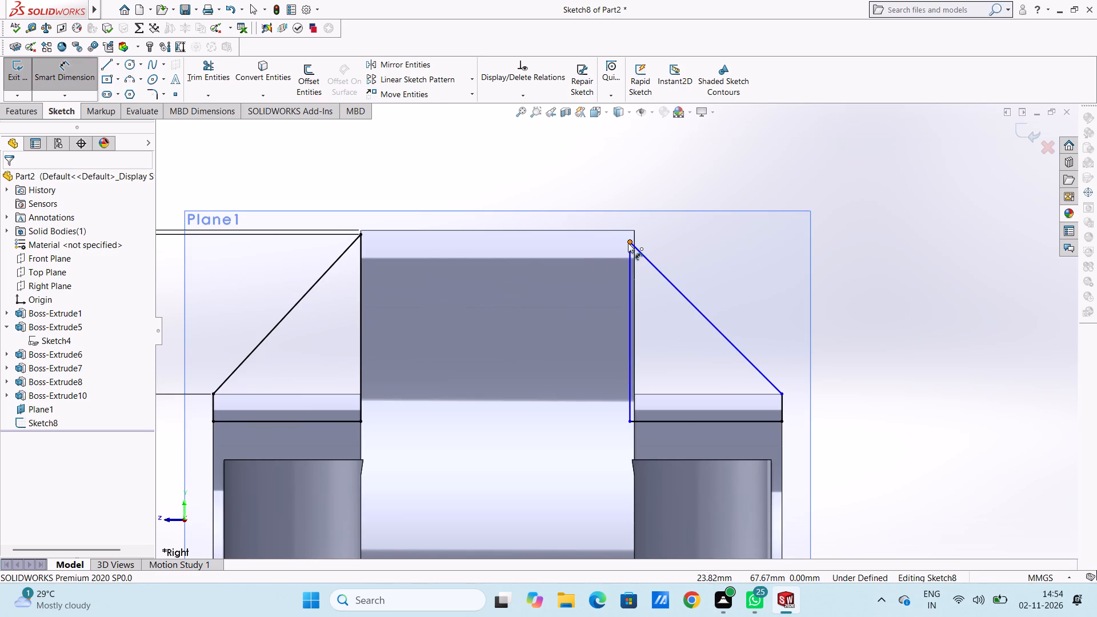
click(628, 243)
click(632, 230)
click(945, 237)
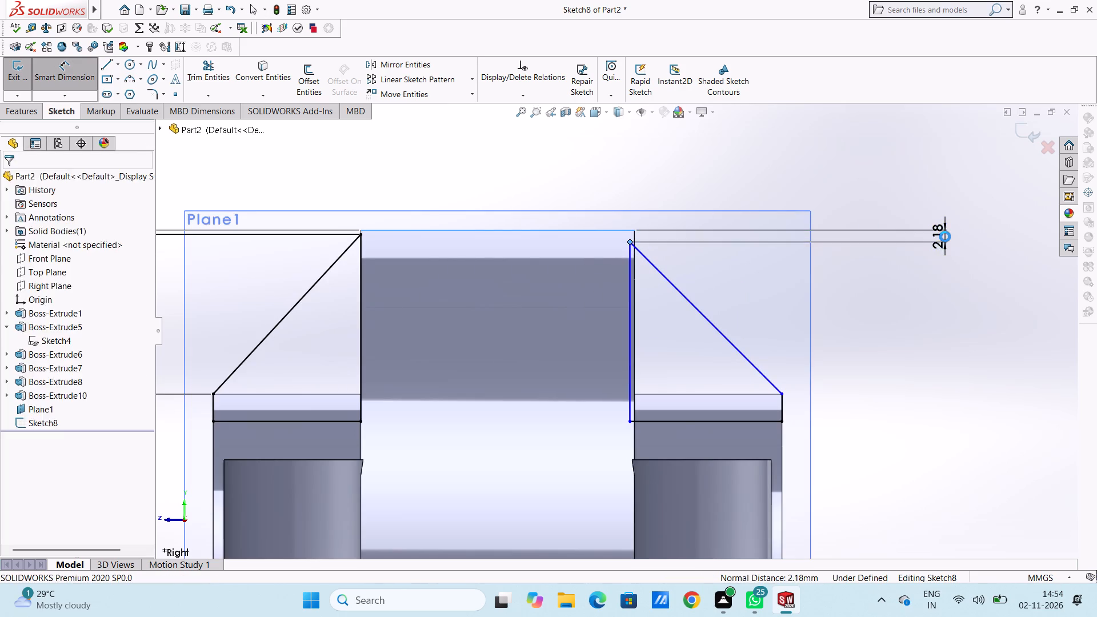
text(0.8)
key(Return)
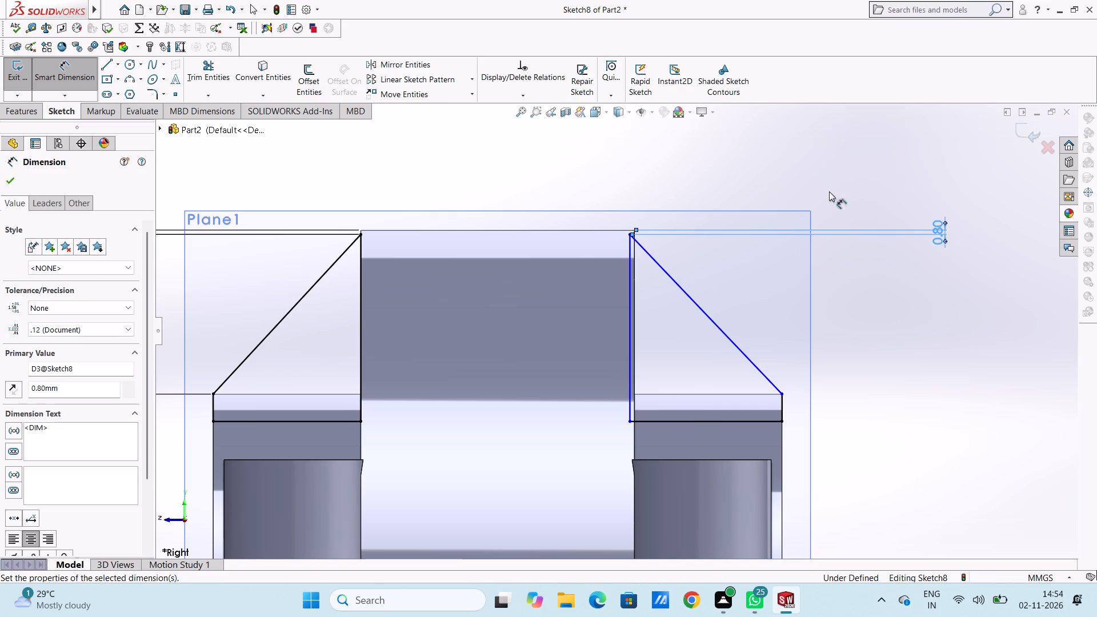
click(830, 155)
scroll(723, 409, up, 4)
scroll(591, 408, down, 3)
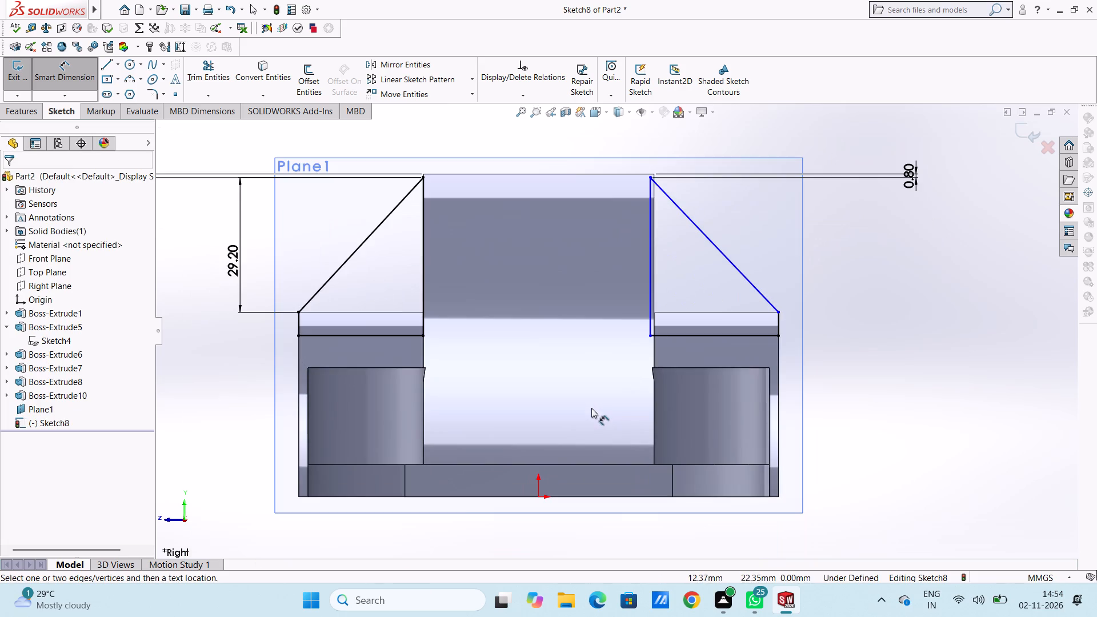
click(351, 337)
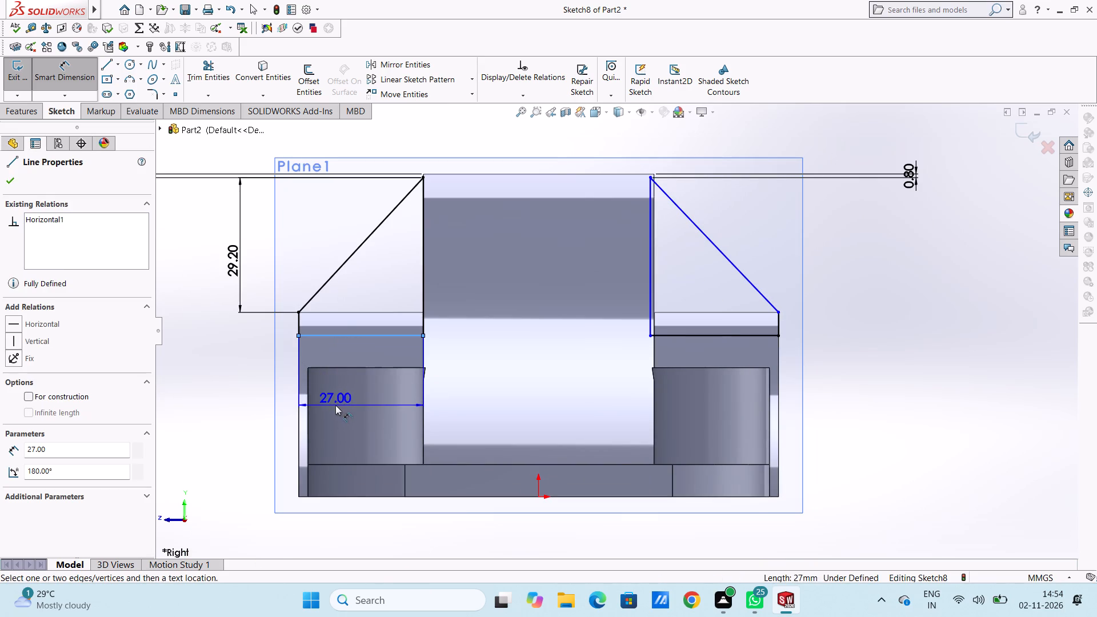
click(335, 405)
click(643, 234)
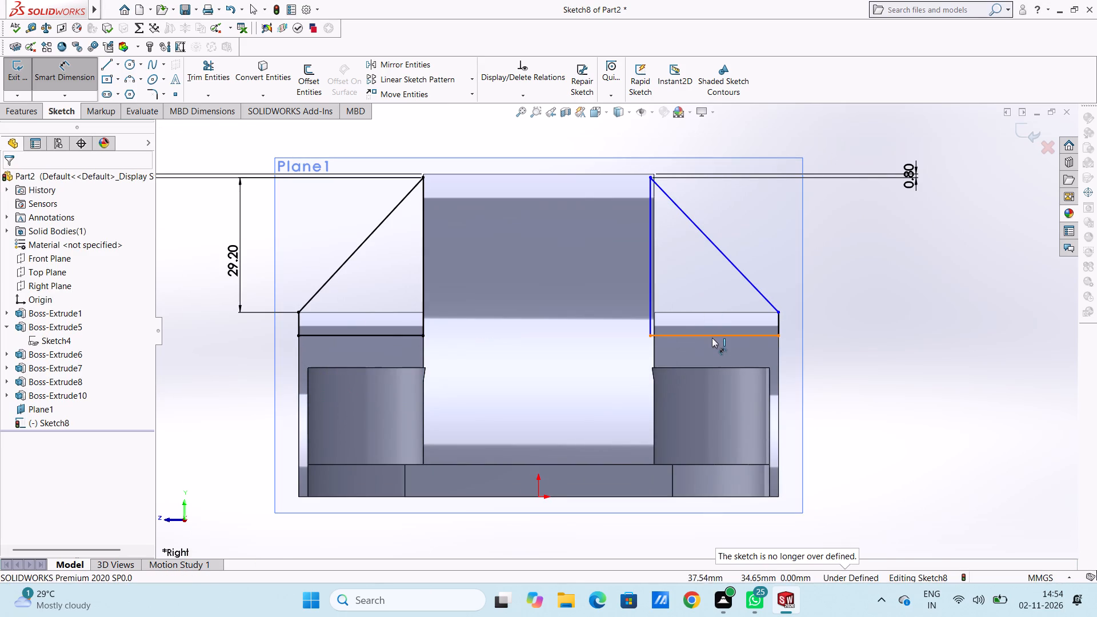
Dimension the second rib profile's base line to 27 mm.
click(712, 338)
click(945, 399)
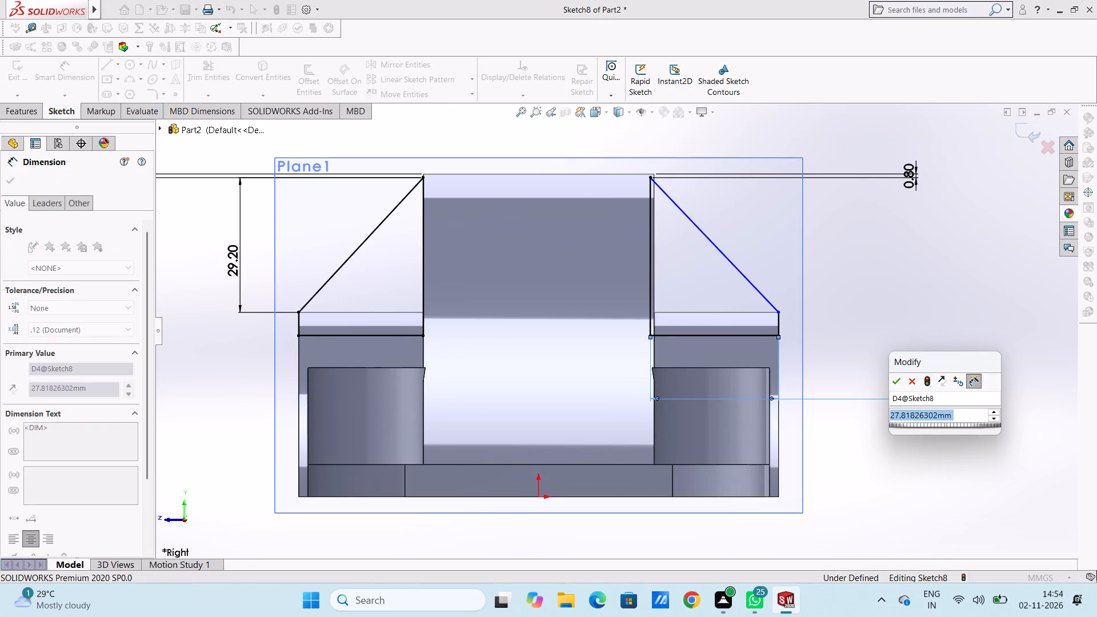
text(27)
key(Return)
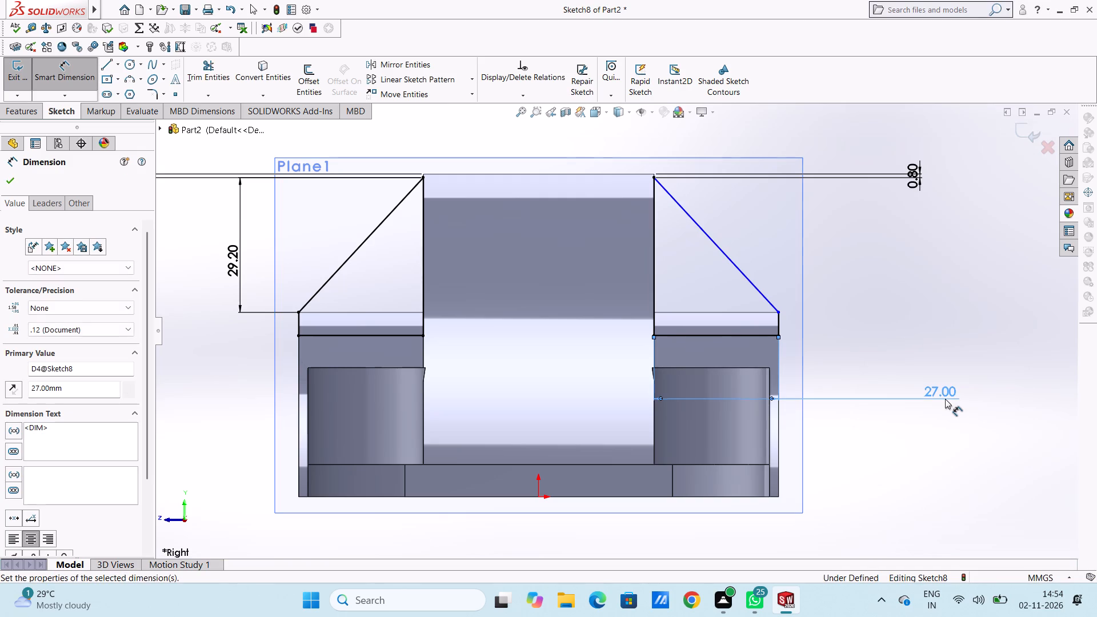
click(880, 315)
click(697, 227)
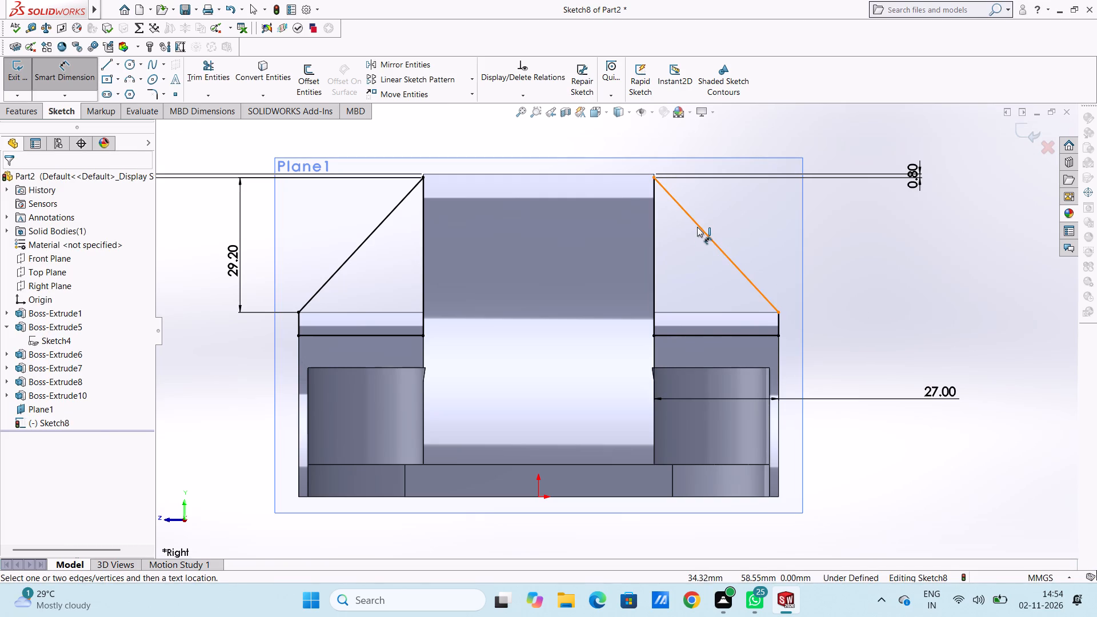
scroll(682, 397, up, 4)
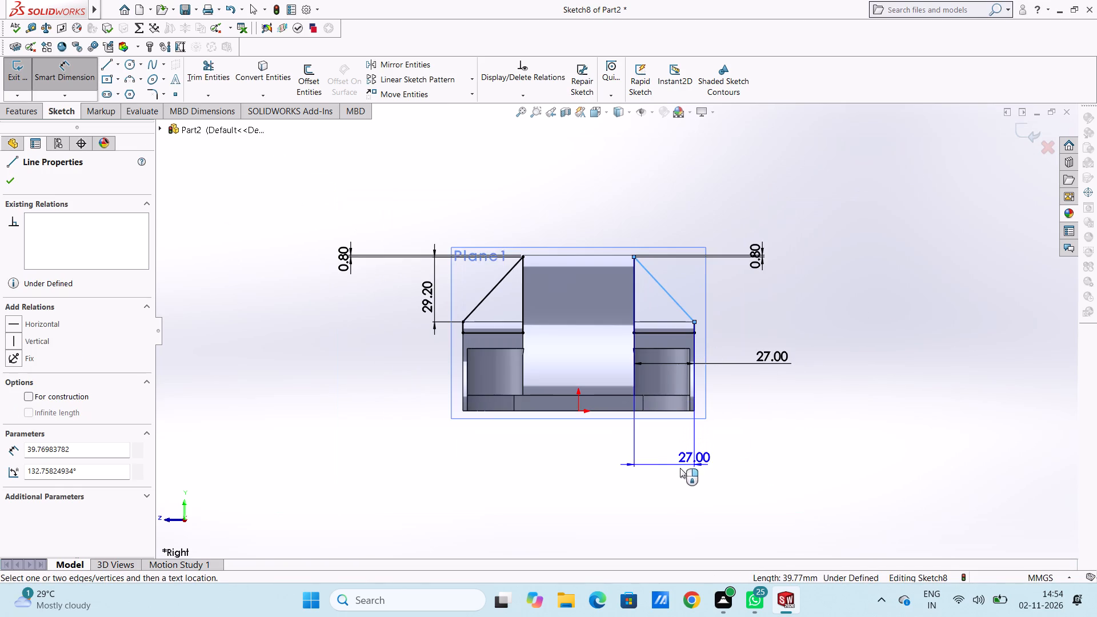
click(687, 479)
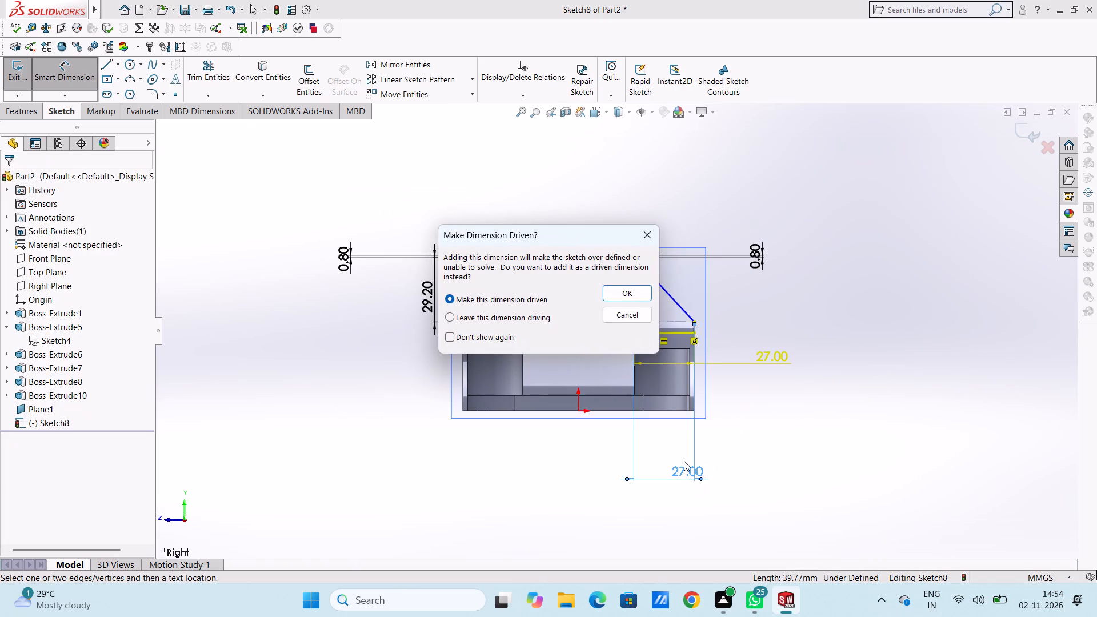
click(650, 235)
Dimension the vertical height of the second rib profile's sloping line.
click(652, 279)
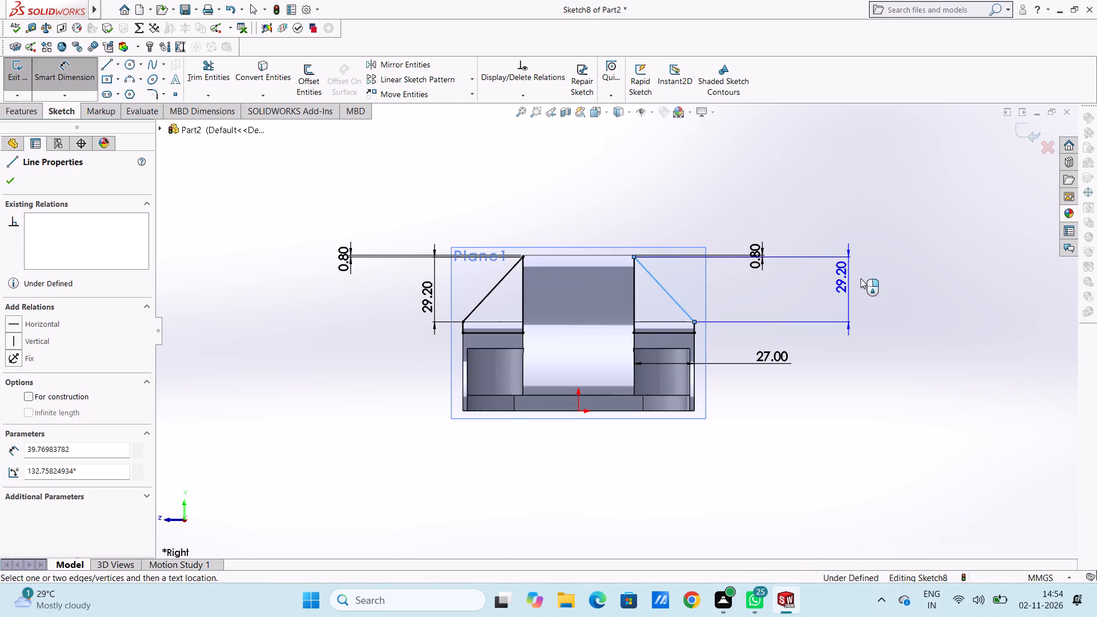
click(948, 278)
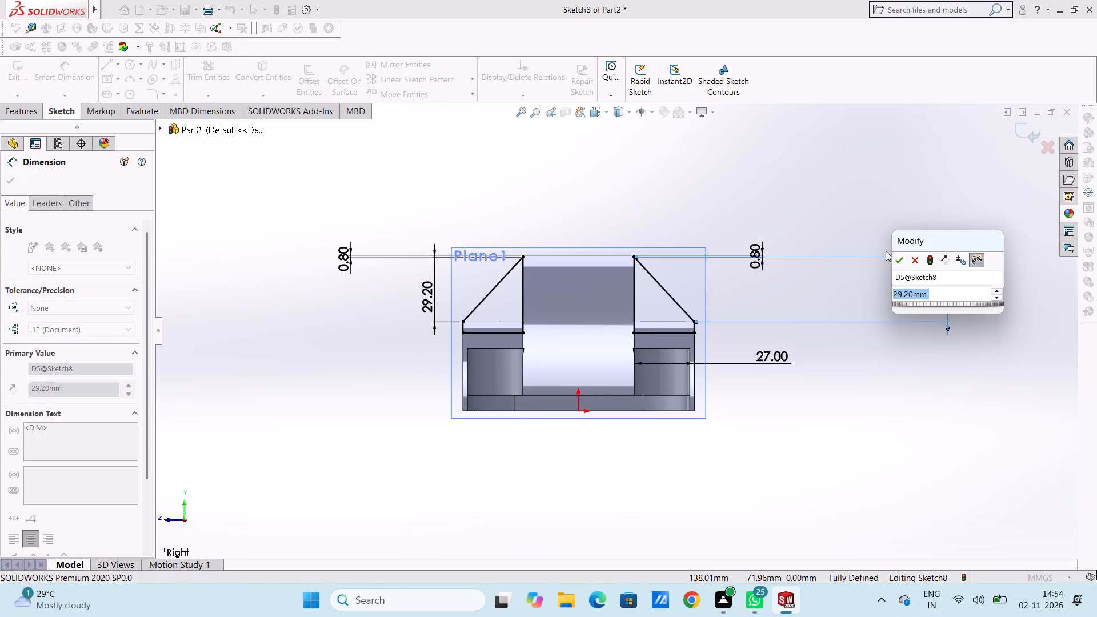
click(899, 260)
click(832, 230)
Extrude both rib profiles as a merged boss, 6 mm deep with the Mid Plane end condition.
middle_drag(595, 187, 674, 249)
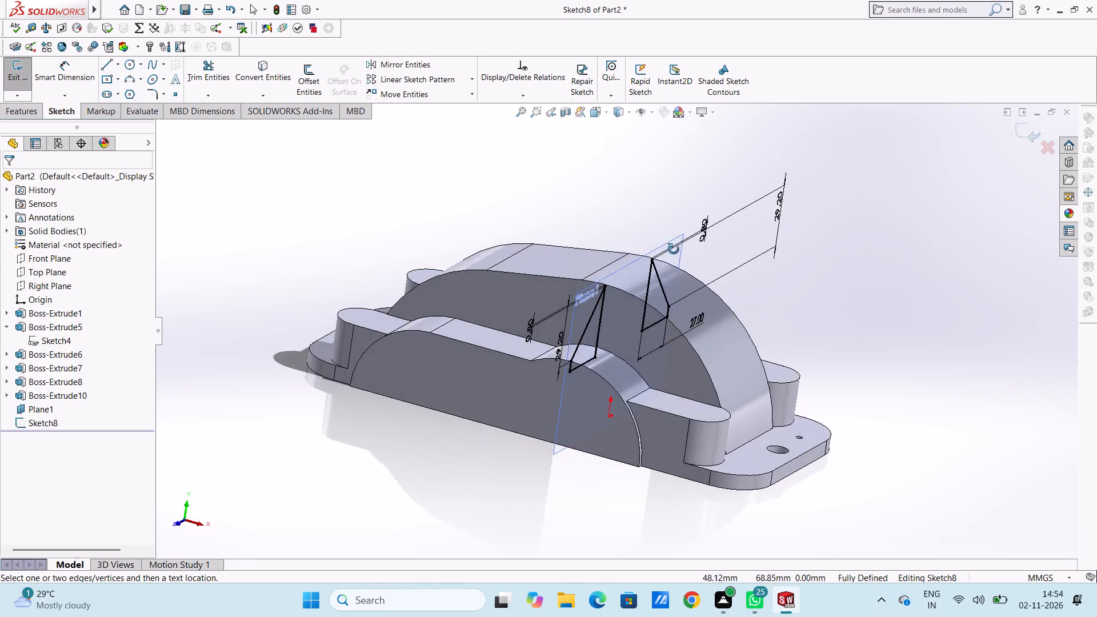
middle_drag(674, 249, 641, 255)
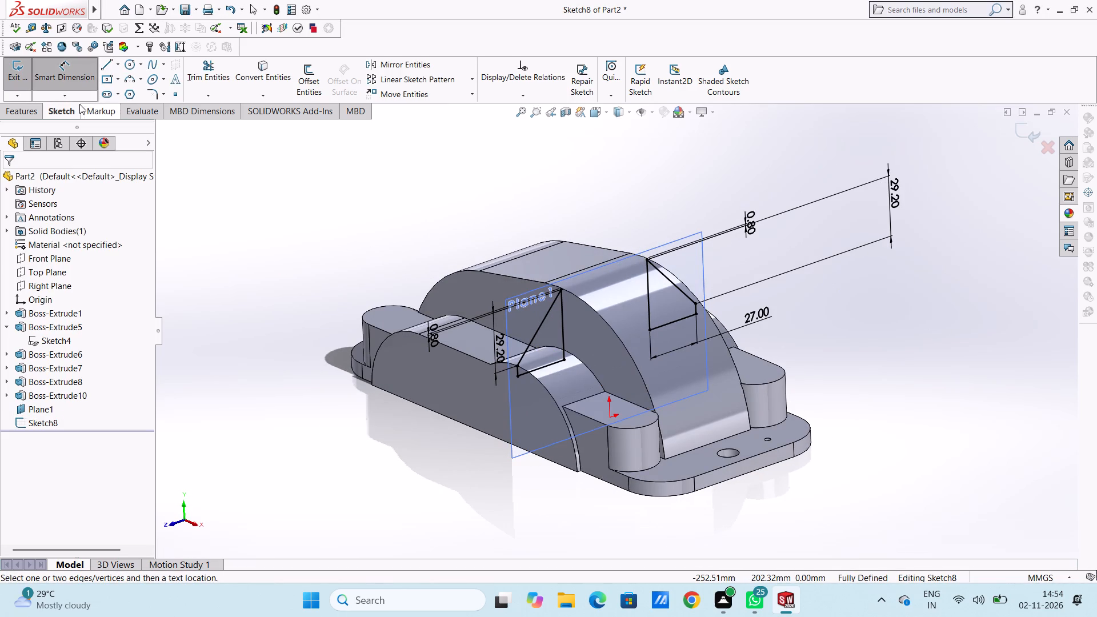
click(71, 77)
click(28, 115)
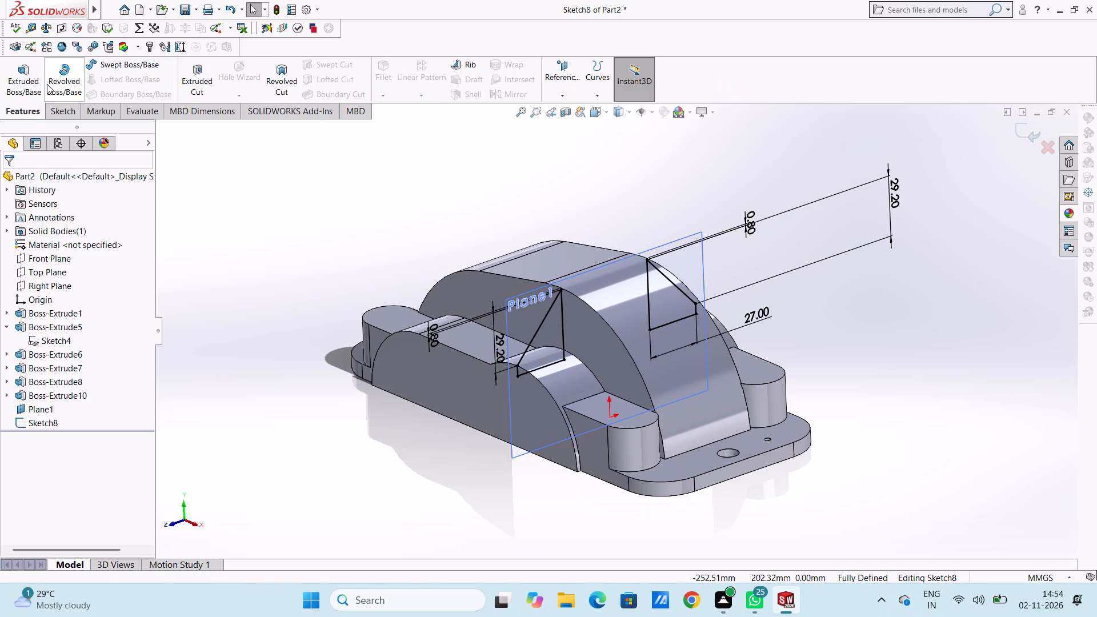
click(16, 81)
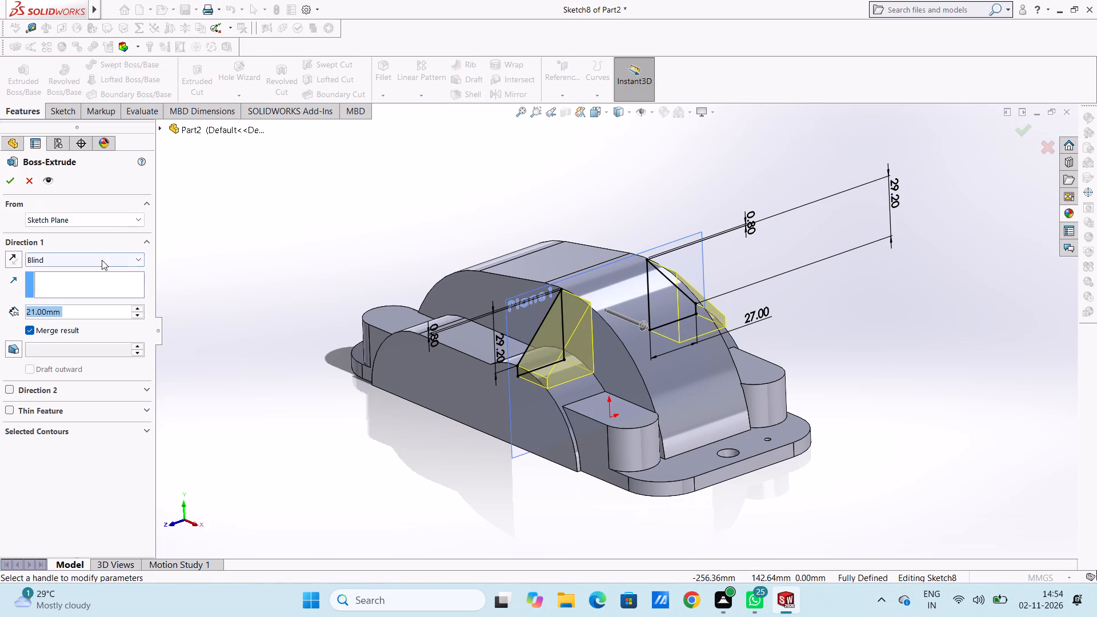
click(102, 260)
click(85, 331)
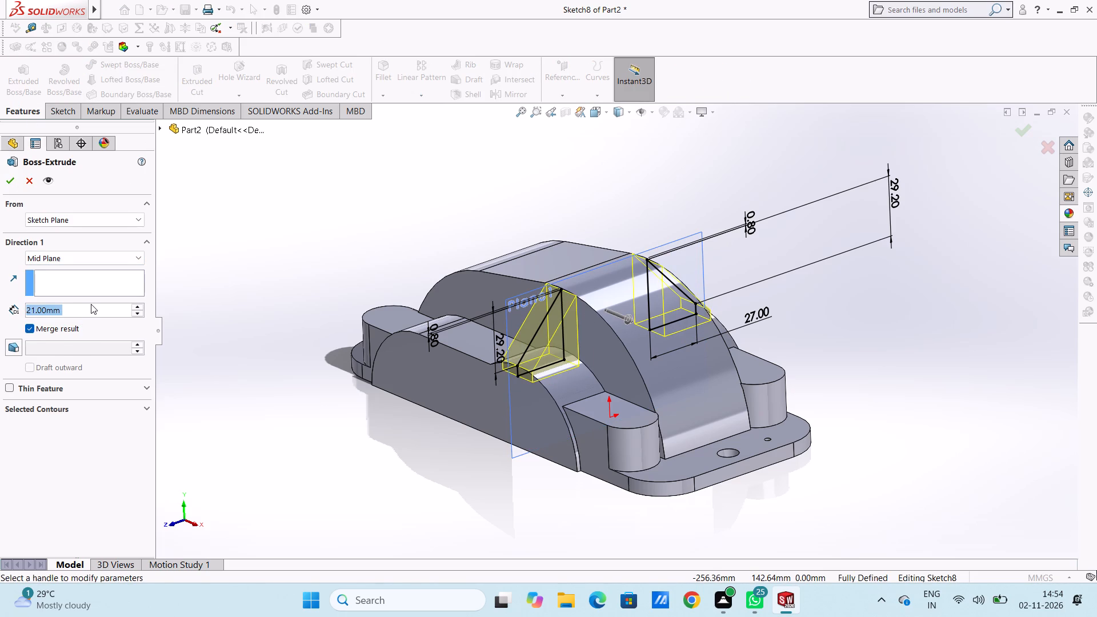
key(6)
key(Return)
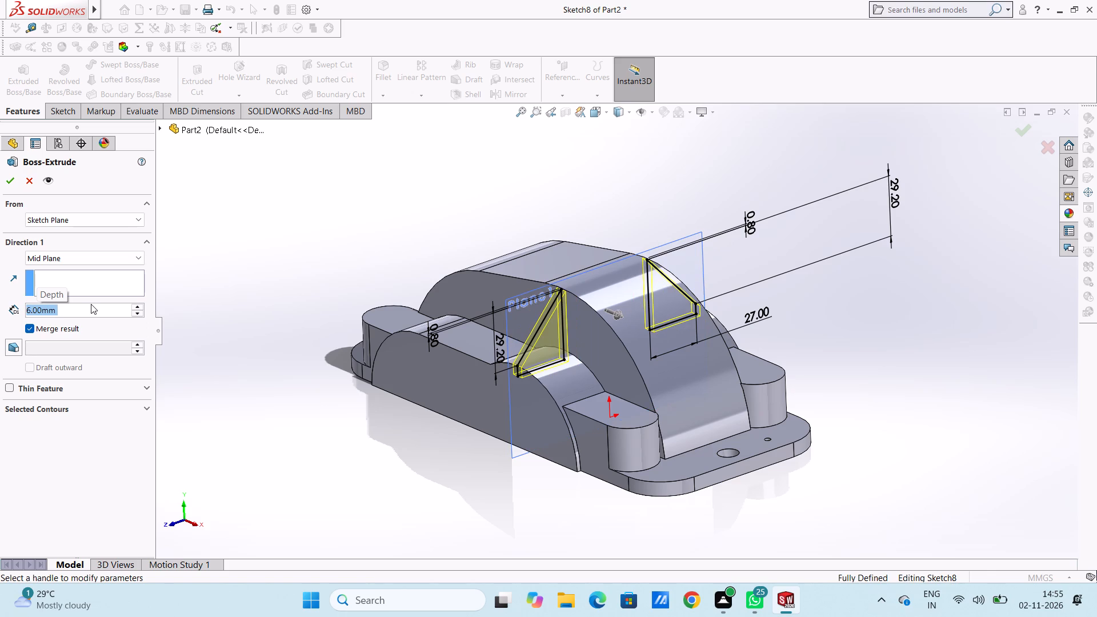
click(11, 178)
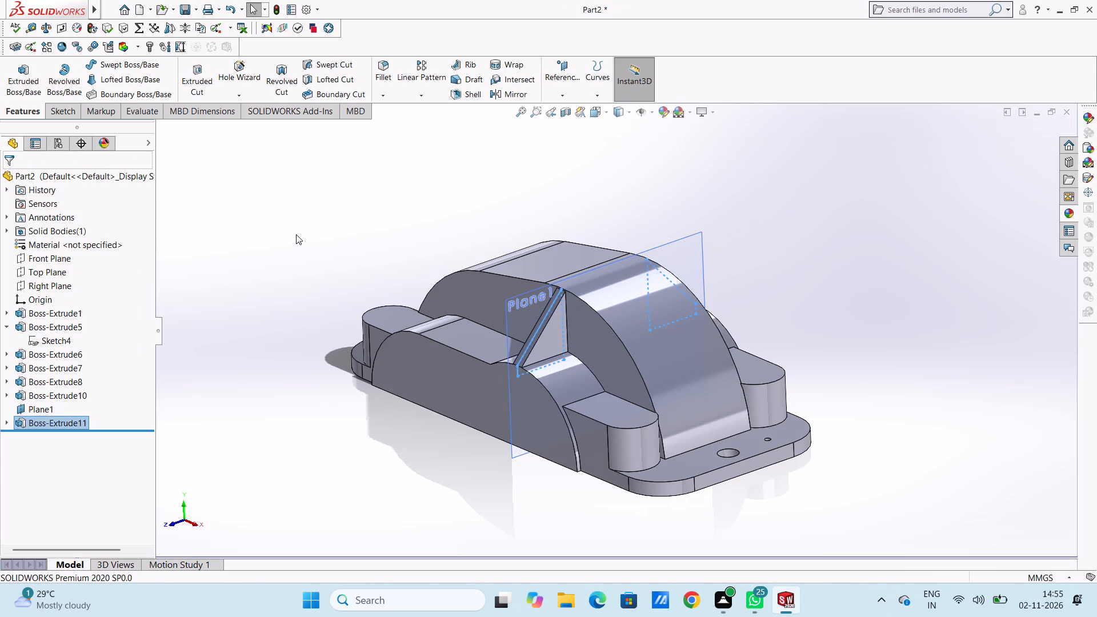
click(296, 234)
Hide the offset plane Plane1.
click(51, 410)
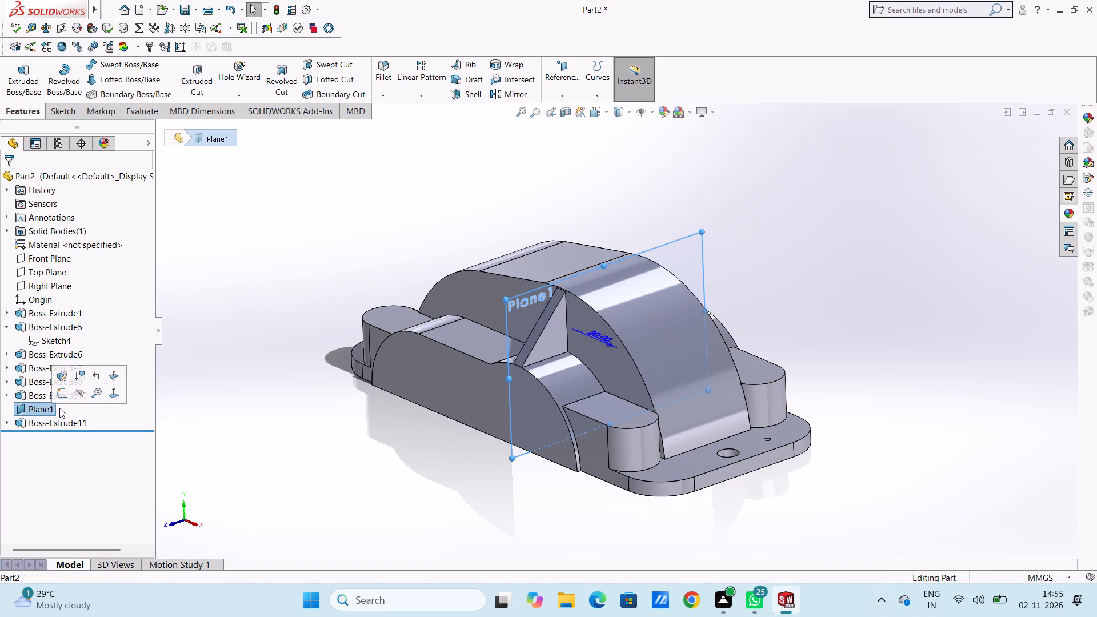
click(75, 392)
Examine the ribs and their joins with the arched bodies from several sides of the part.
middle_drag(323, 434, 311, 369)
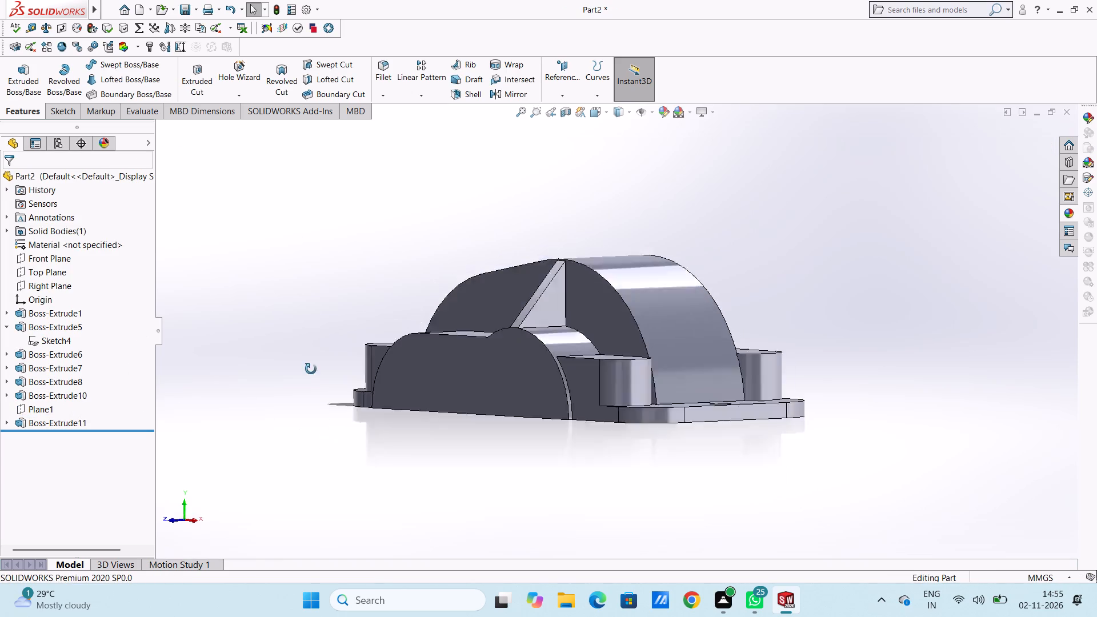
middle_drag(311, 369, 269, 426)
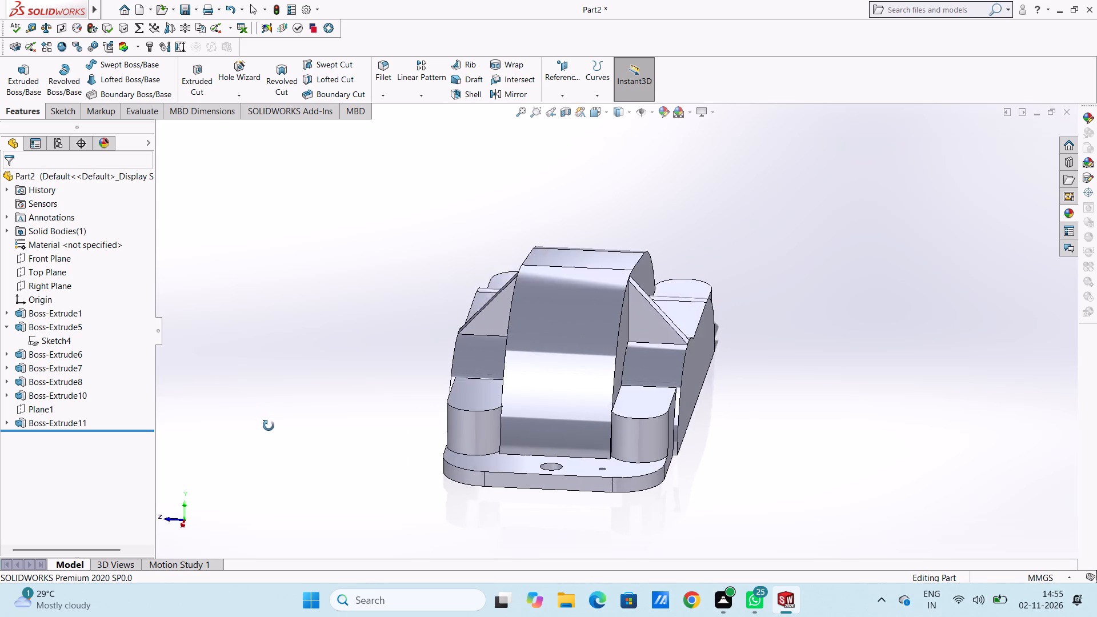
middle_drag(269, 426, 362, 478)
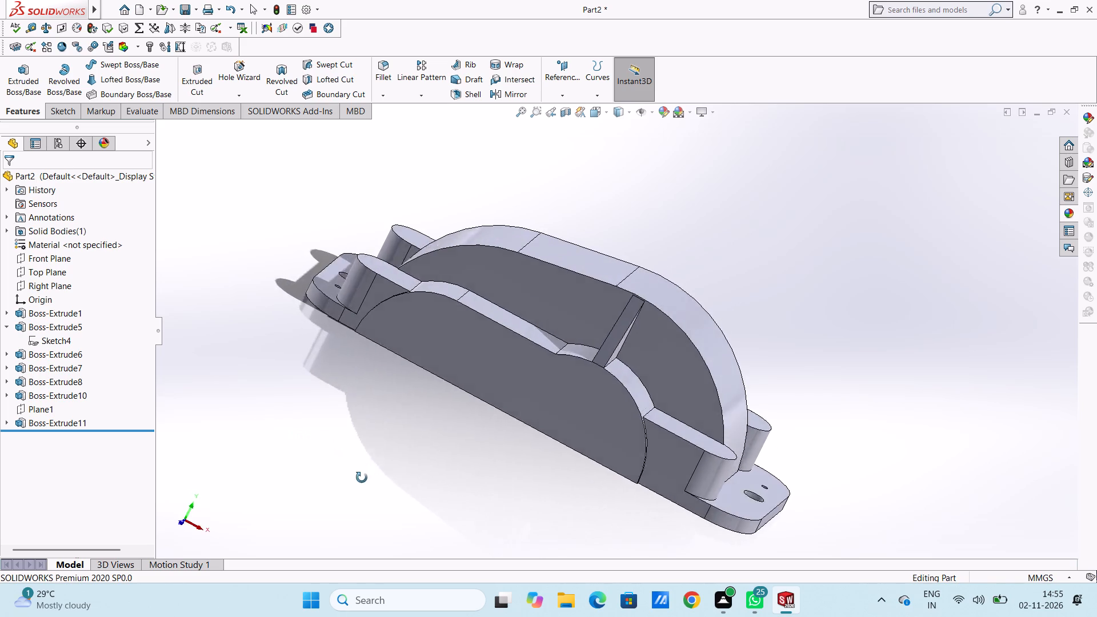
middle_drag(362, 478, 227, 507)
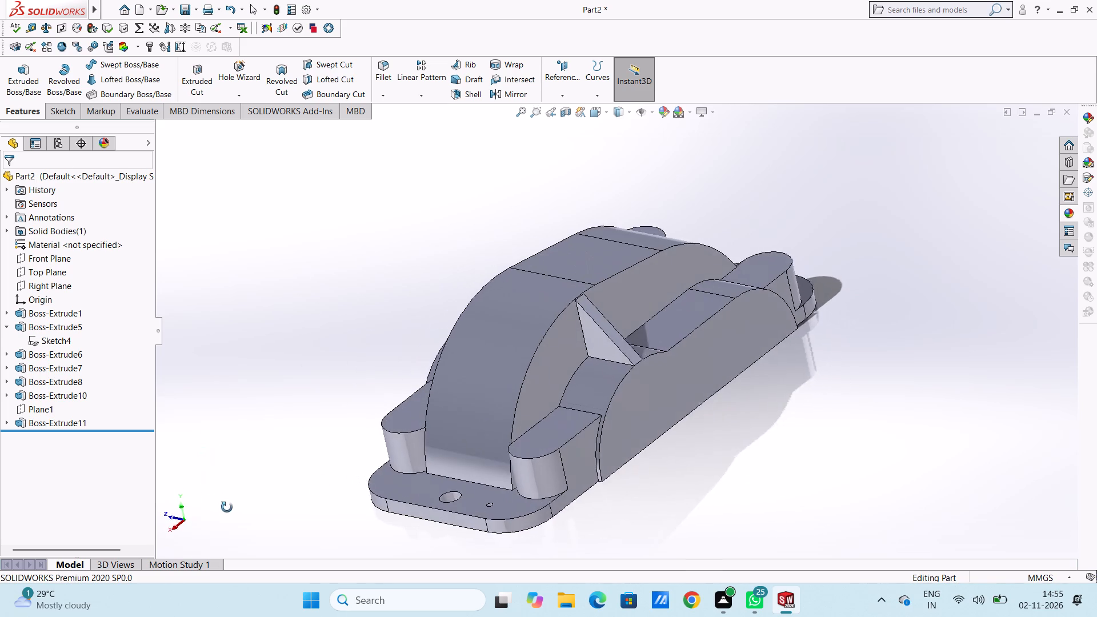
middle_drag(227, 507, 215, 510)
scroll(575, 278, down, 5)
scroll(586, 378, up, 5)
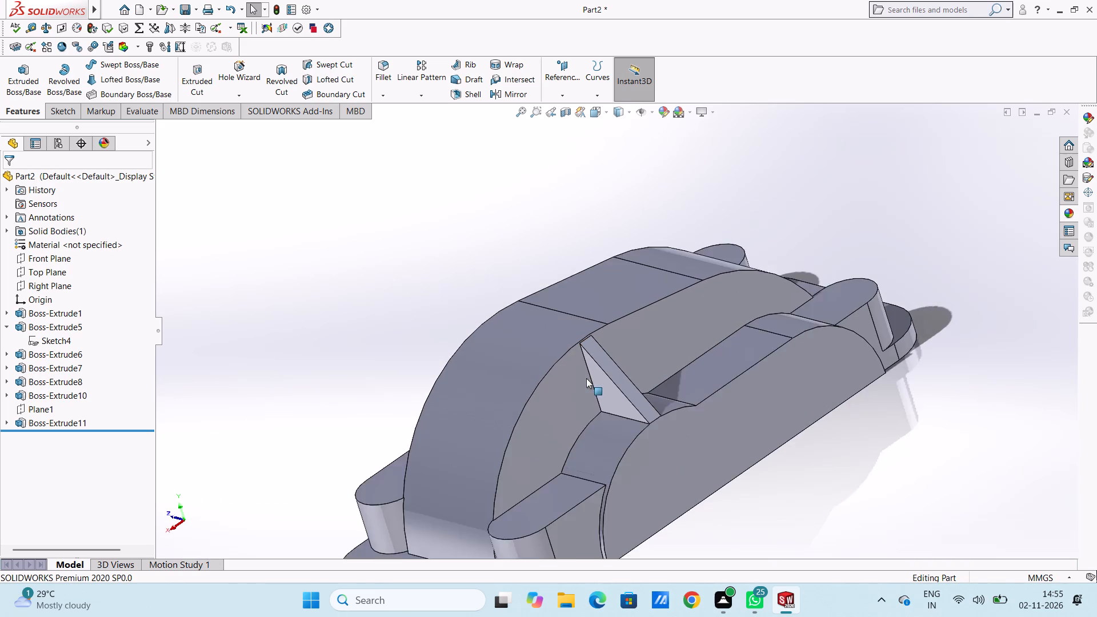
middle_drag(651, 412, 686, 345)
middle_drag(747, 378, 856, 277)
middle_drag(751, 362, 848, 330)
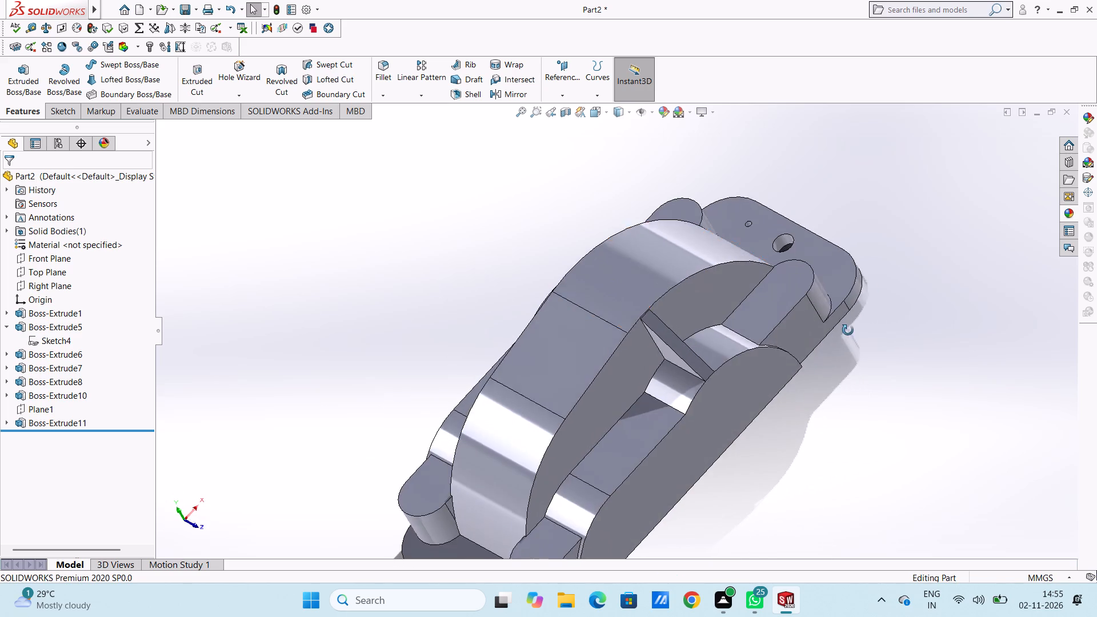
scroll(766, 350, up, 4)
middle_drag(730, 430, 707, 330)
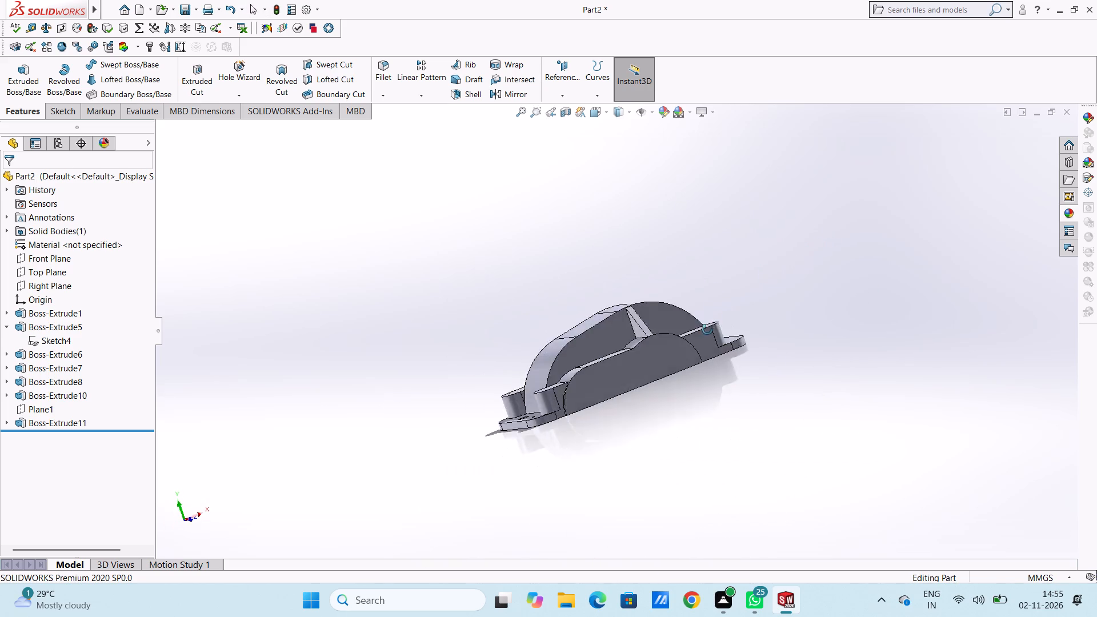
middle_drag(707, 330, 701, 398)
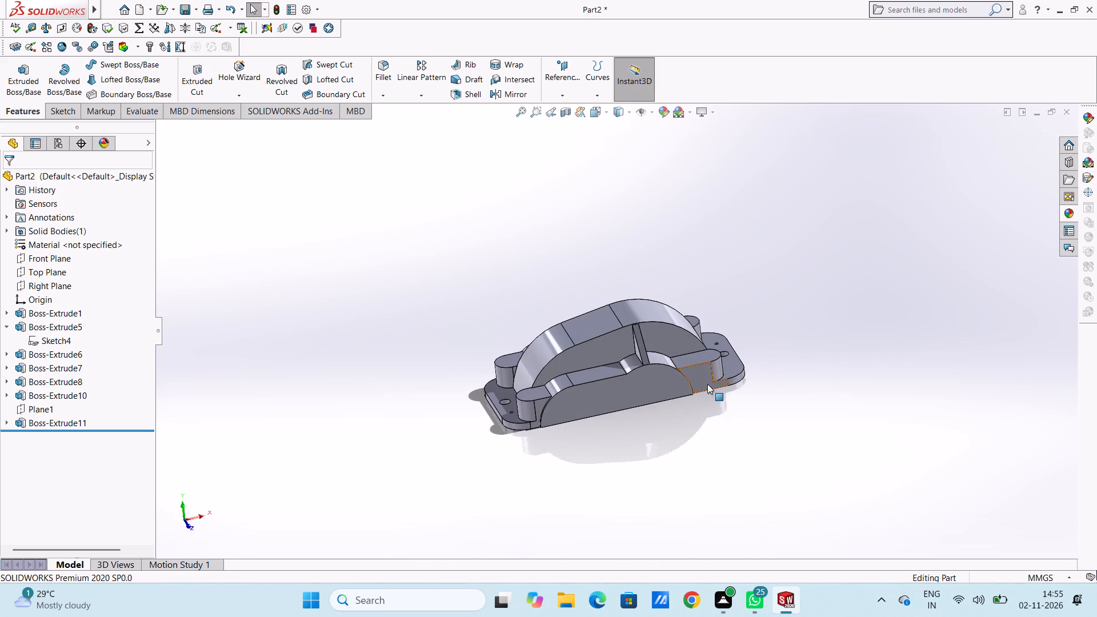
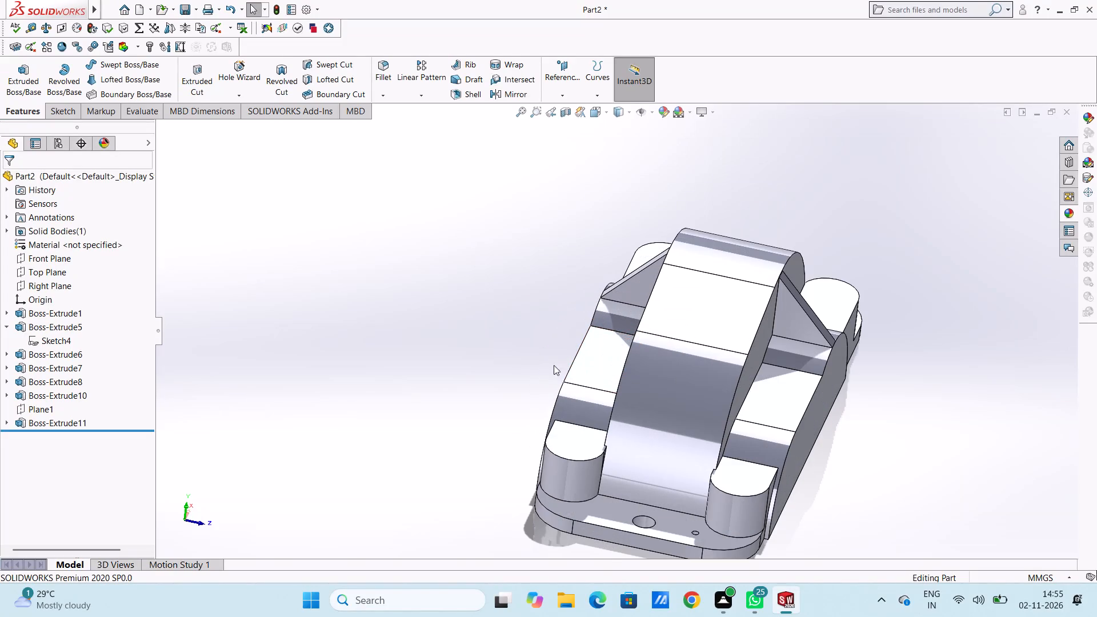
Examine the ribs, arched bodies and corner bosses from the end, the sides and above.
middle_drag(561, 421, 521, 370)
scroll(635, 408, up, 2)
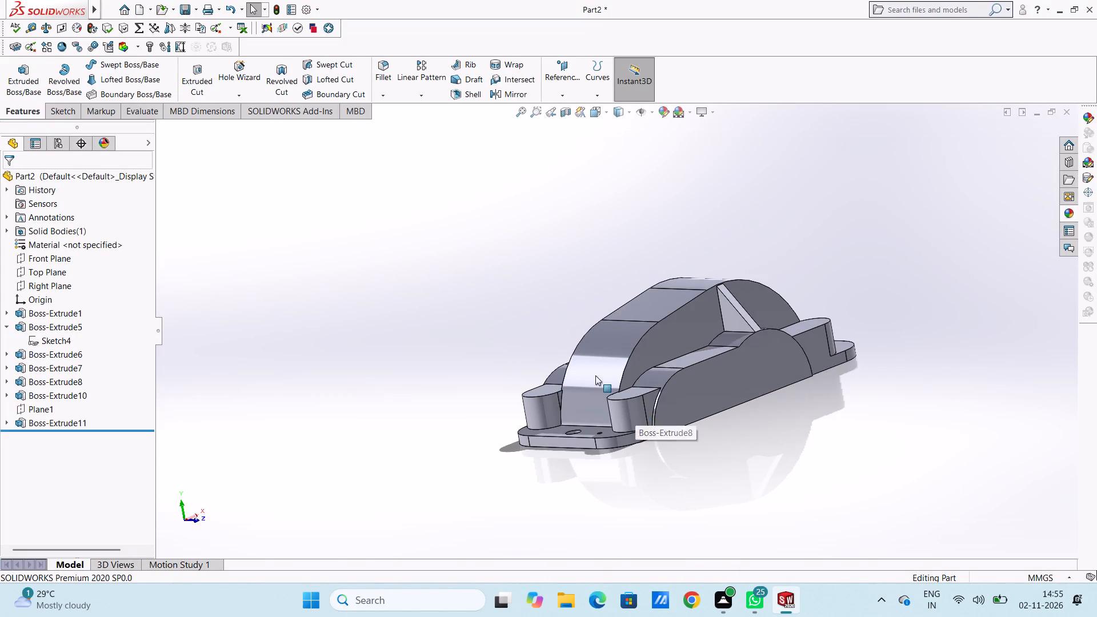
scroll(511, 322, down, 3)
scroll(514, 330, up, 4)
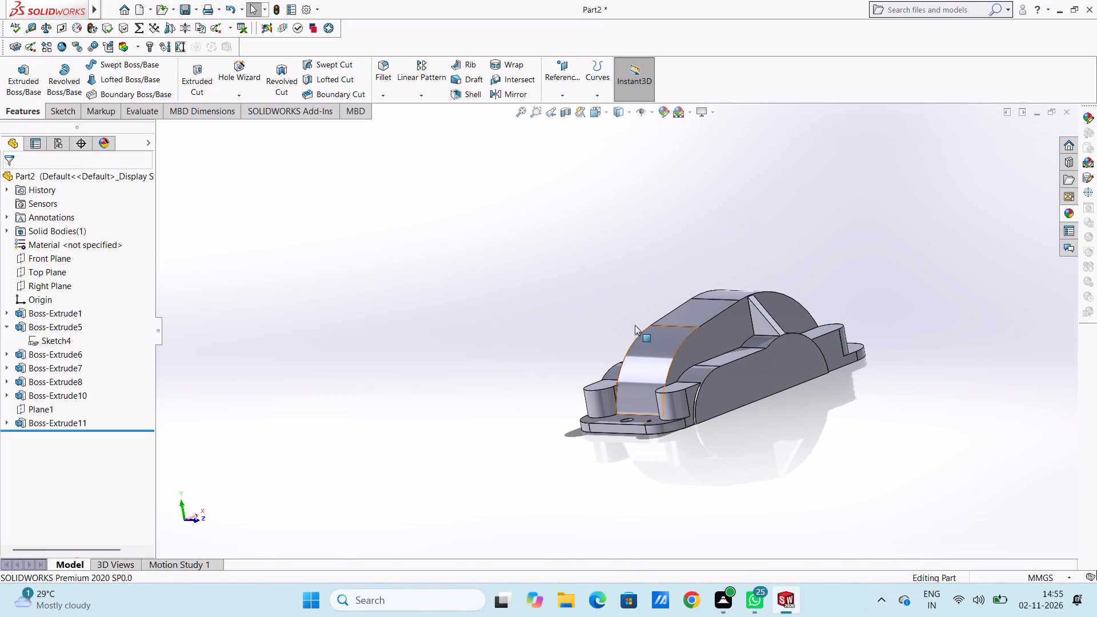
scroll(613, 322, down, 2)
middle_drag(612, 326, 656, 345)
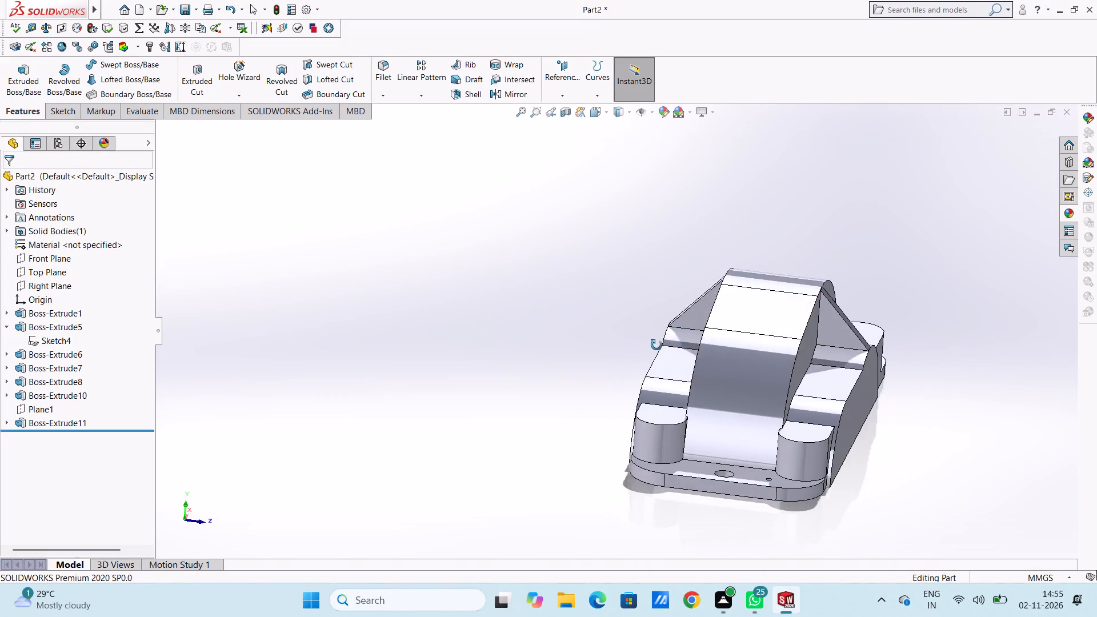
middle_drag(656, 345, 703, 340)
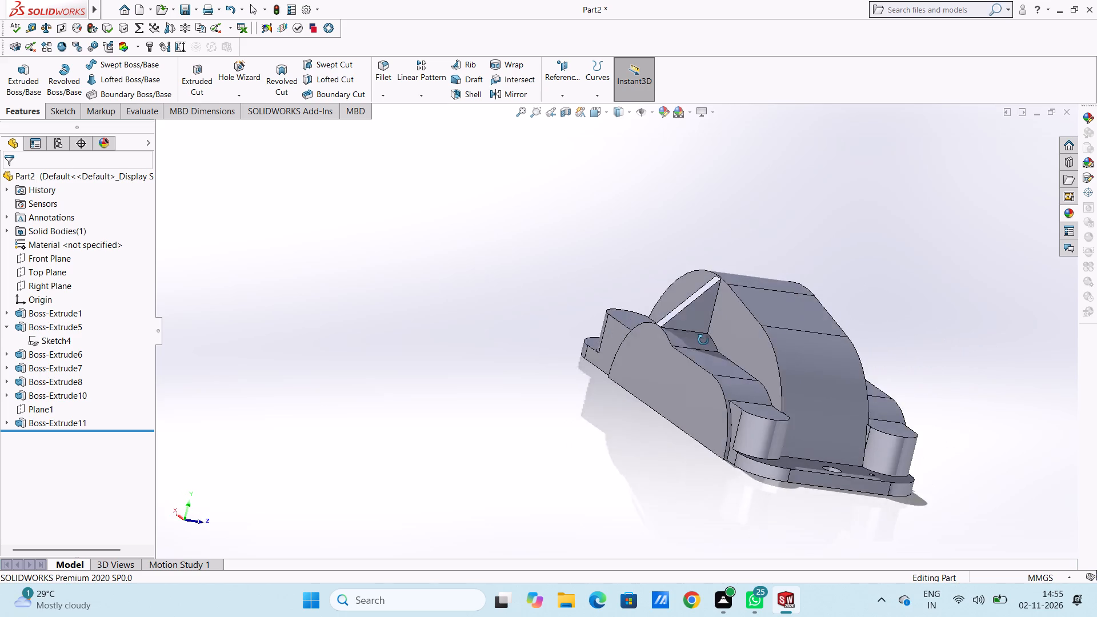
middle_drag(703, 340, 562, 515)
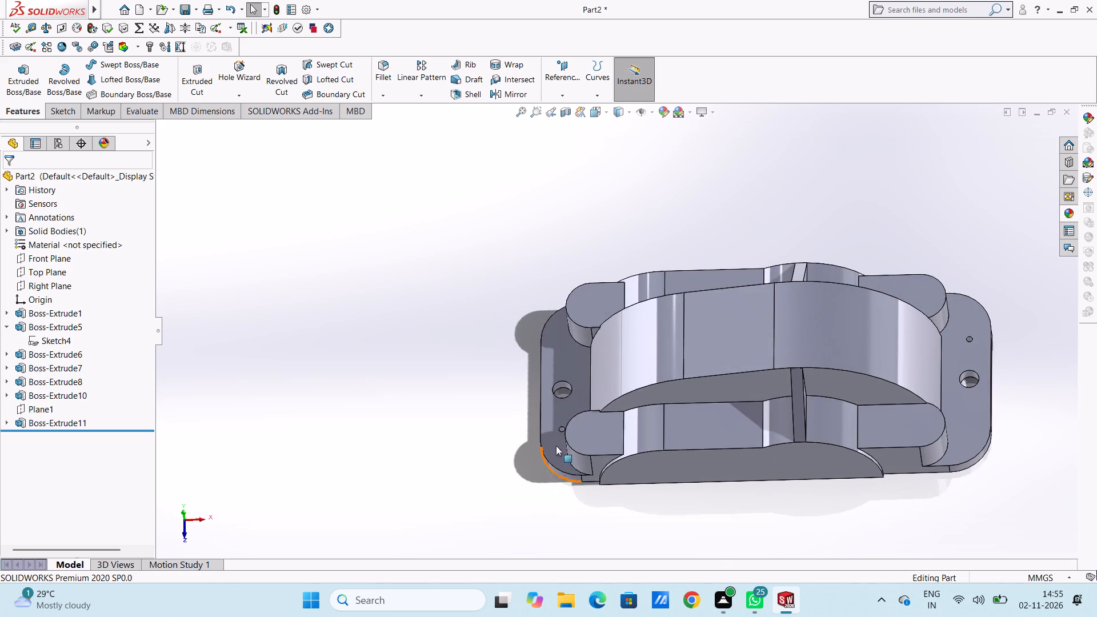
middle_drag(551, 378, 562, 428)
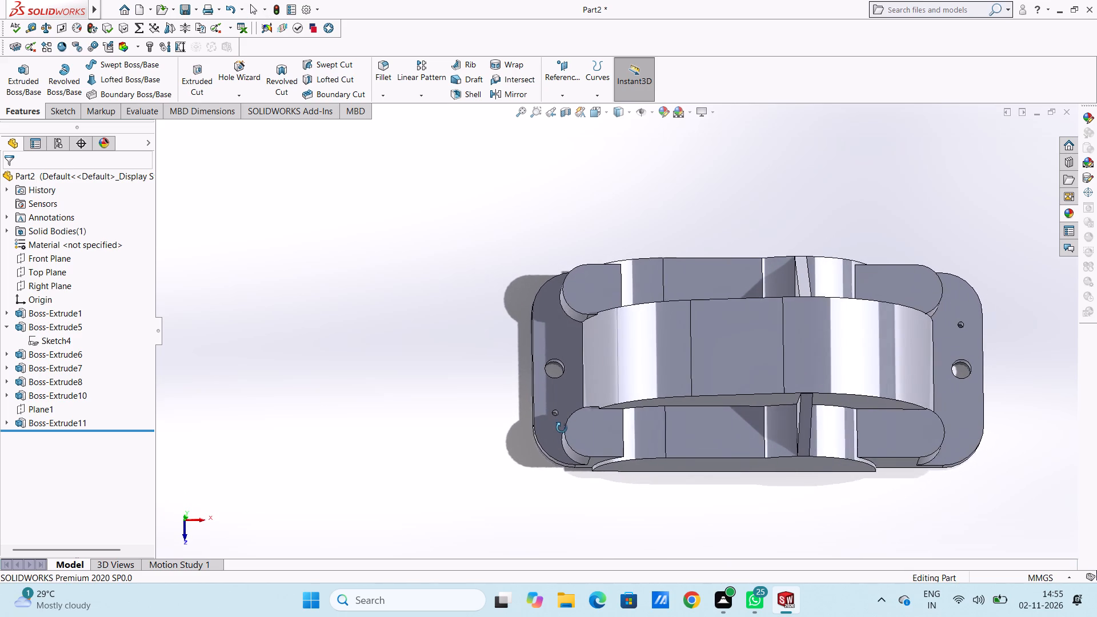
middle_drag(562, 428, 558, 434)
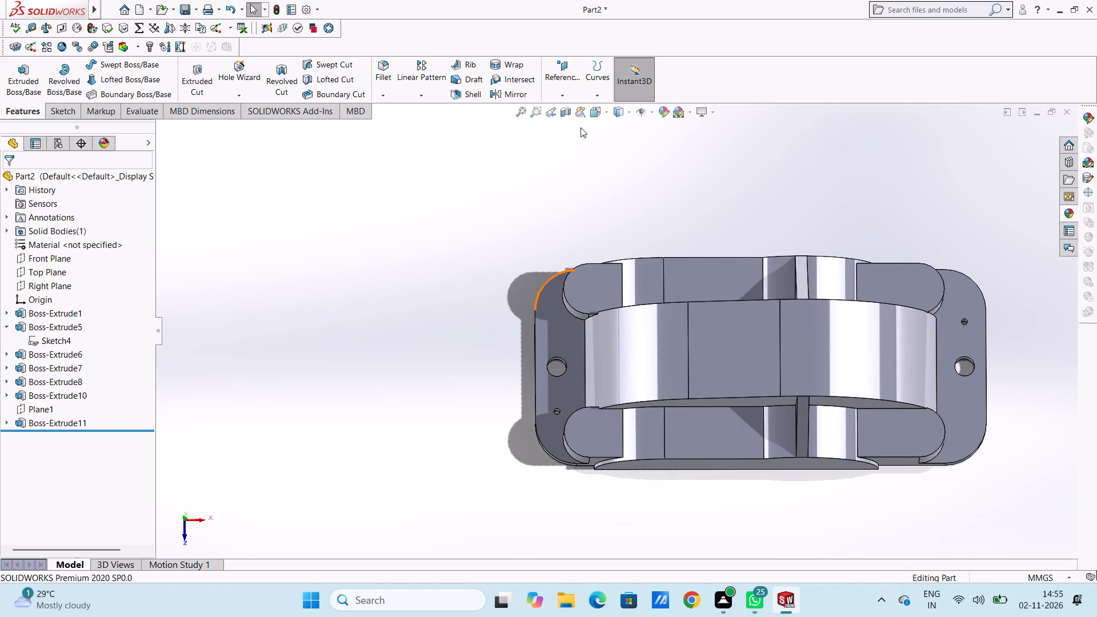
Start a reference plane parallel to the Right Plane with a 70 mm offset and the offset direction flipped.
click(555, 65)
click(566, 109)
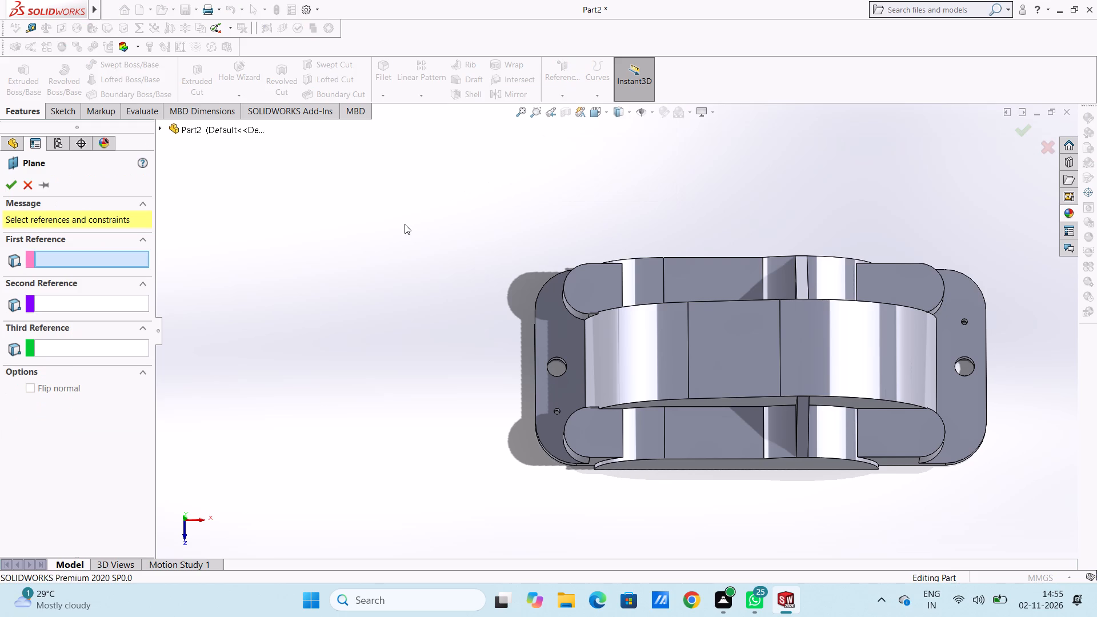
click(220, 130)
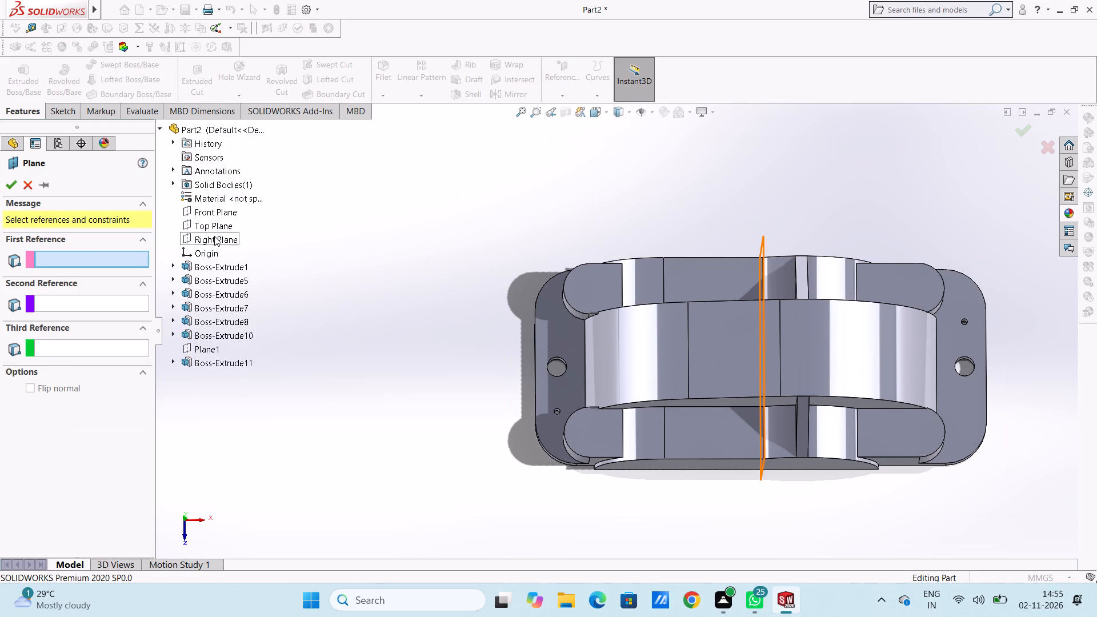
click(214, 236)
double_click(74, 356)
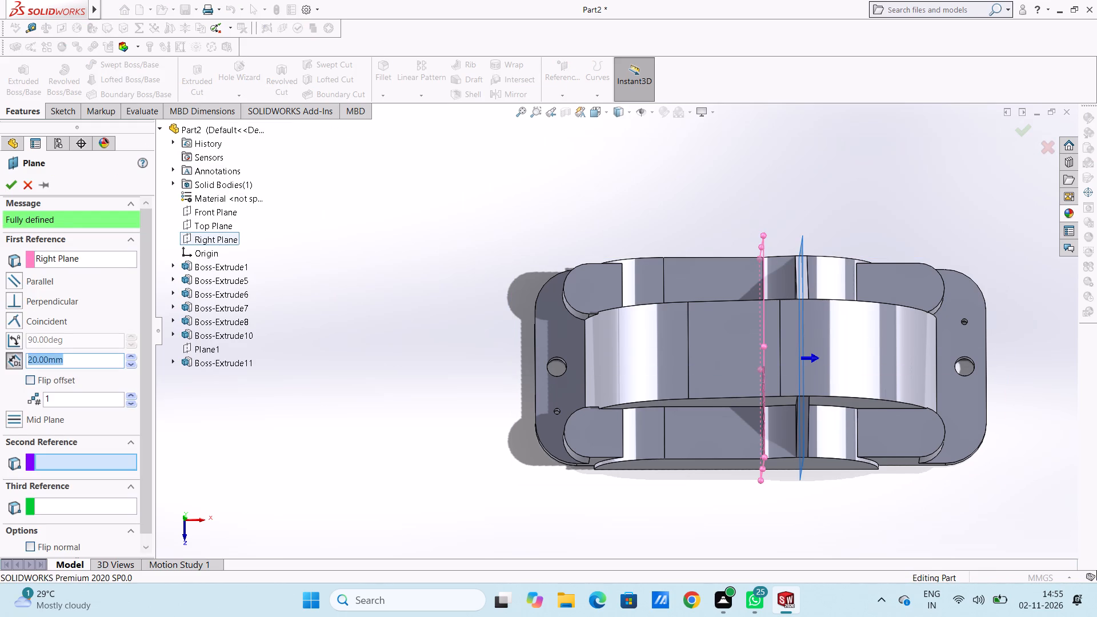
key(0)
key(Return)
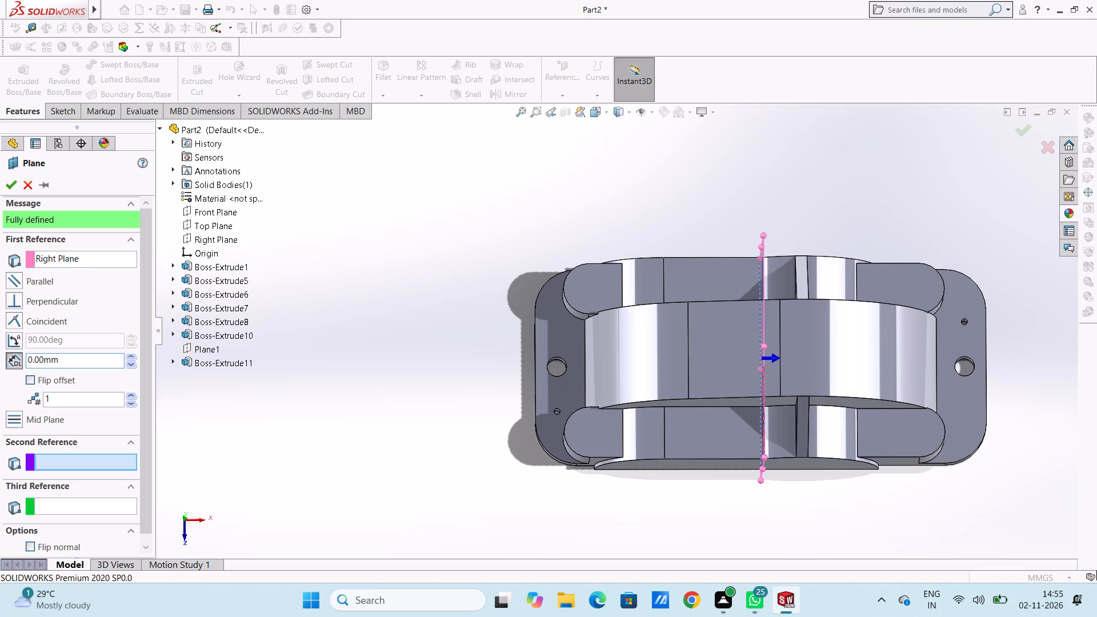
text(70)
key(Return)
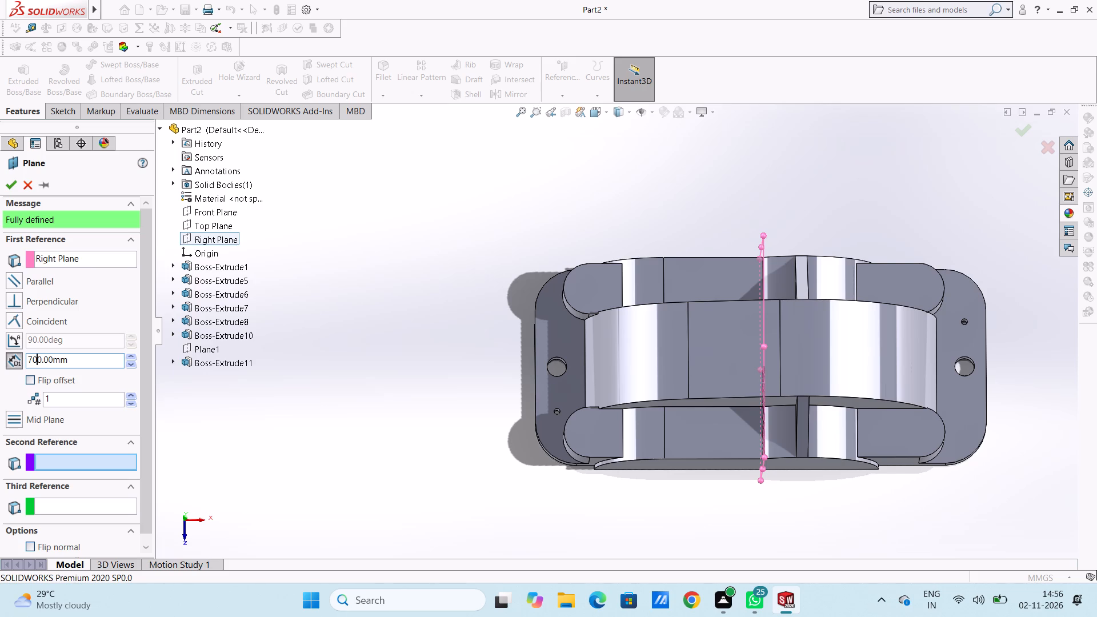
double_click(78, 357)
text(70)
key(Return)
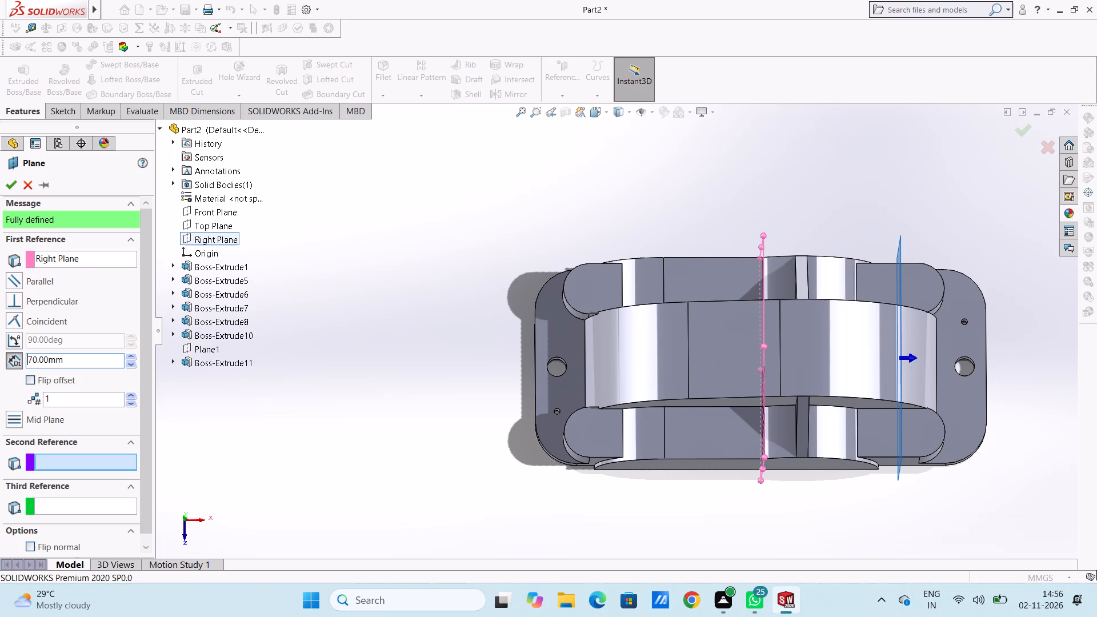
click(30, 382)
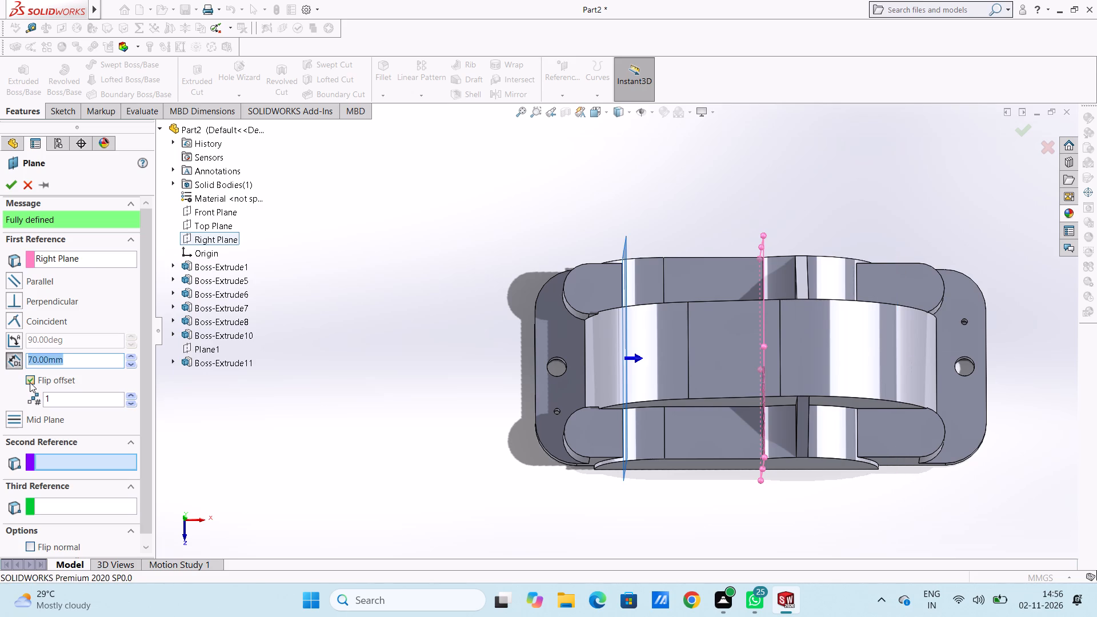
Examine the previewed plane's position against the arched bodies and corner bosses from the front and at an angle.
middle_drag(488, 471, 481, 280)
middle_drag(484, 418, 486, 381)
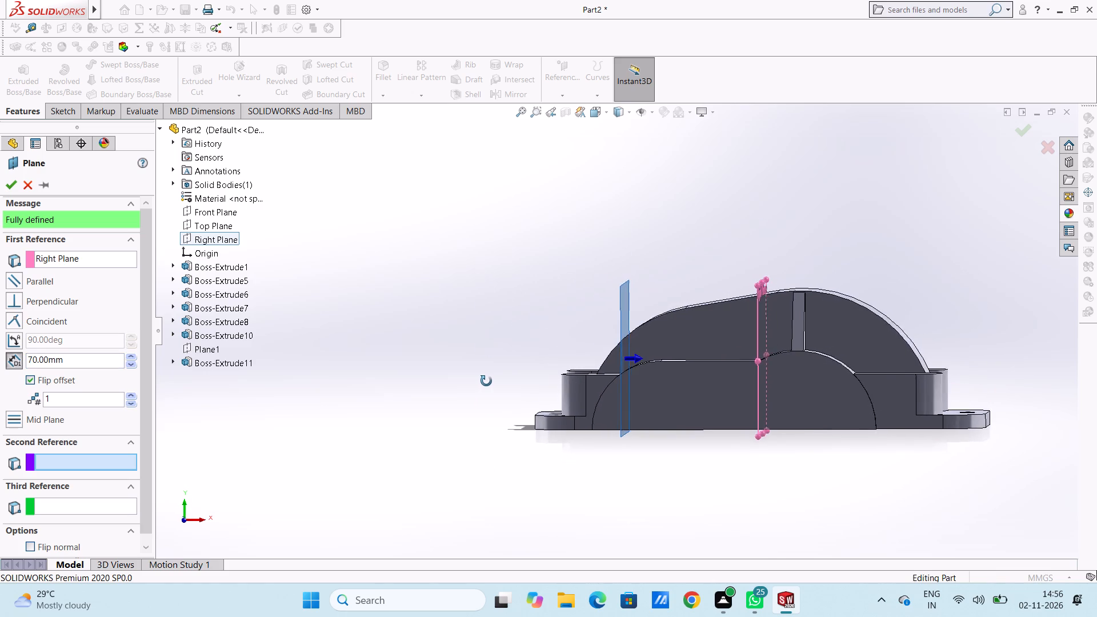
middle_drag(486, 381, 489, 381)
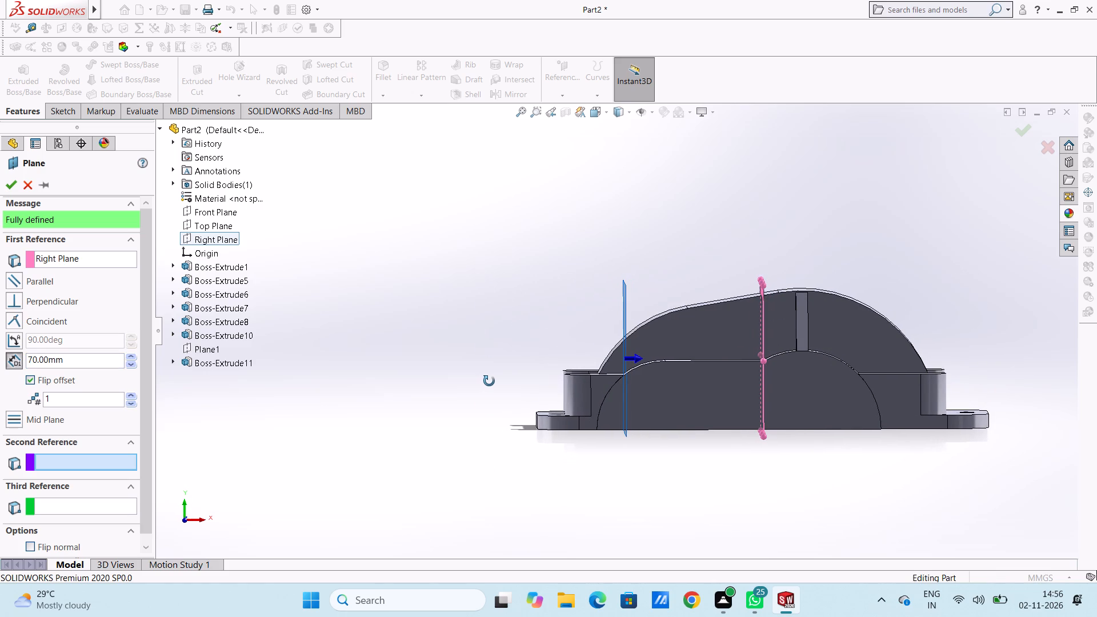
middle_drag(489, 381, 485, 364)
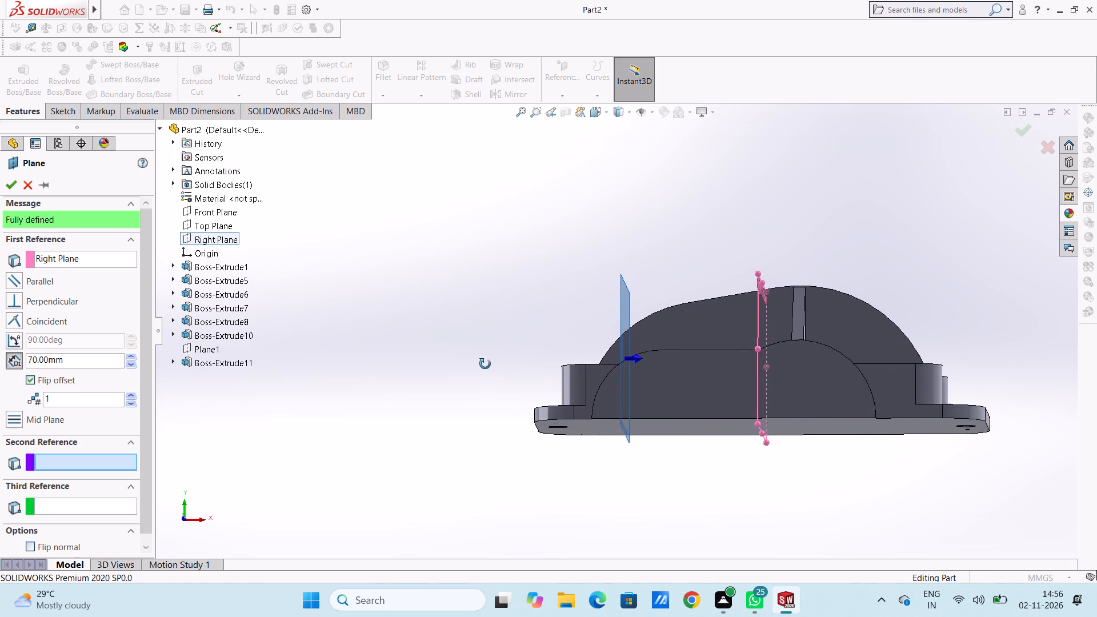
middle_drag(485, 364, 473, 398)
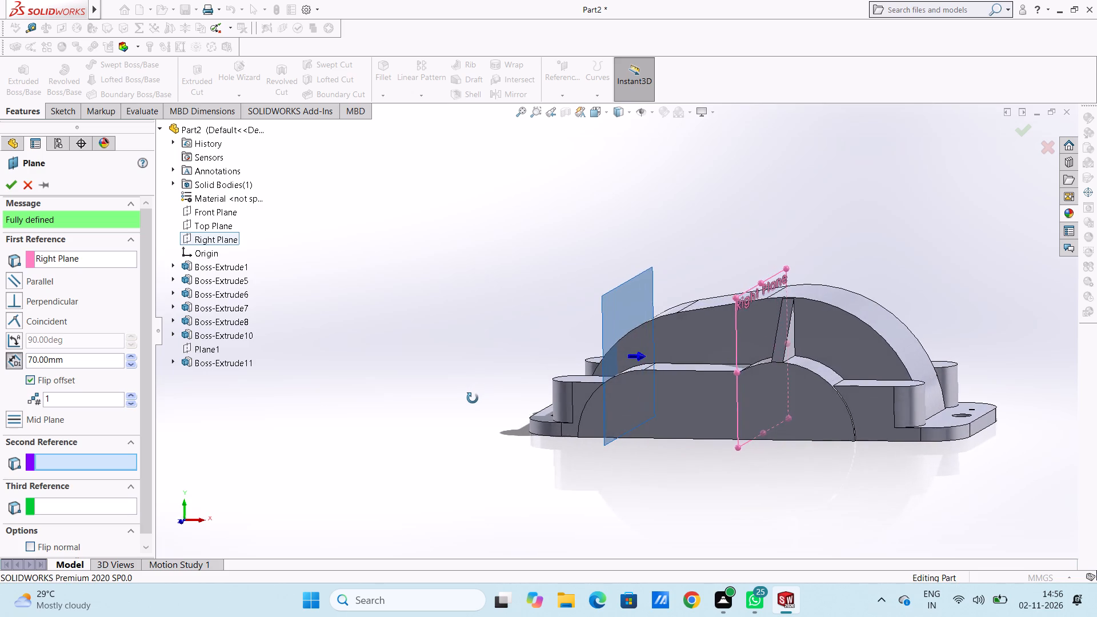
middle_drag(473, 398, 483, 385)
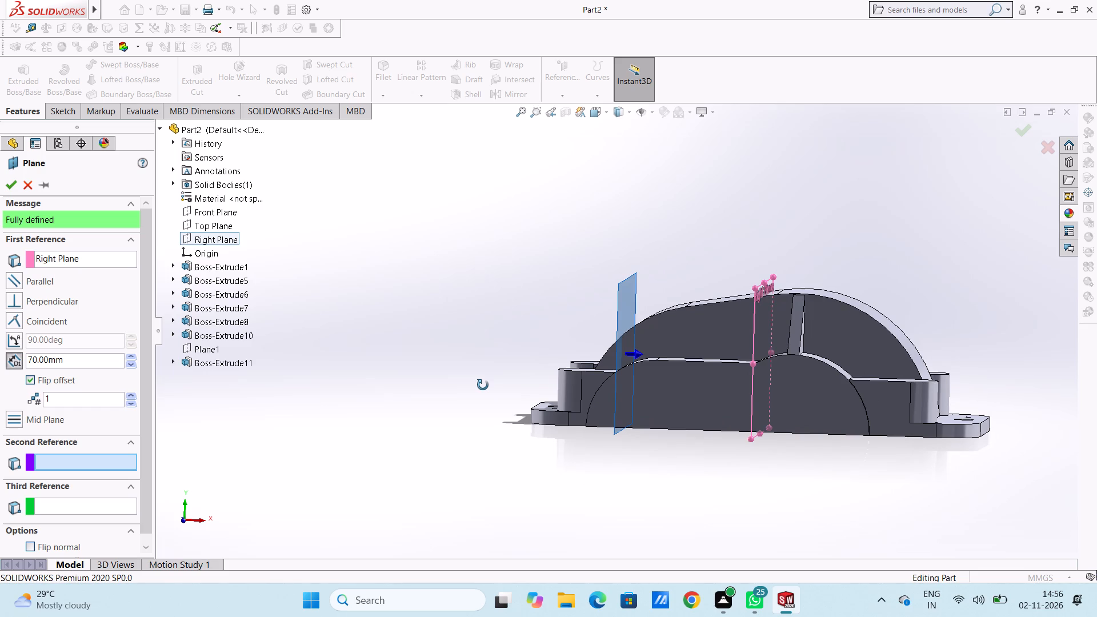
middle_drag(483, 385, 485, 374)
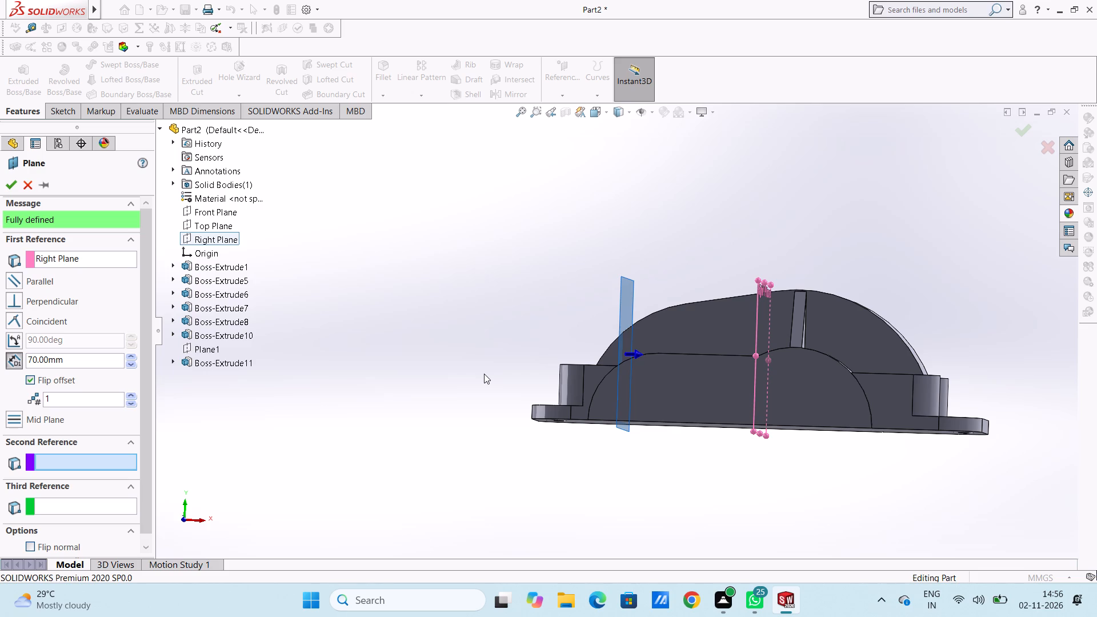
middle_drag(486, 249, 489, 289)
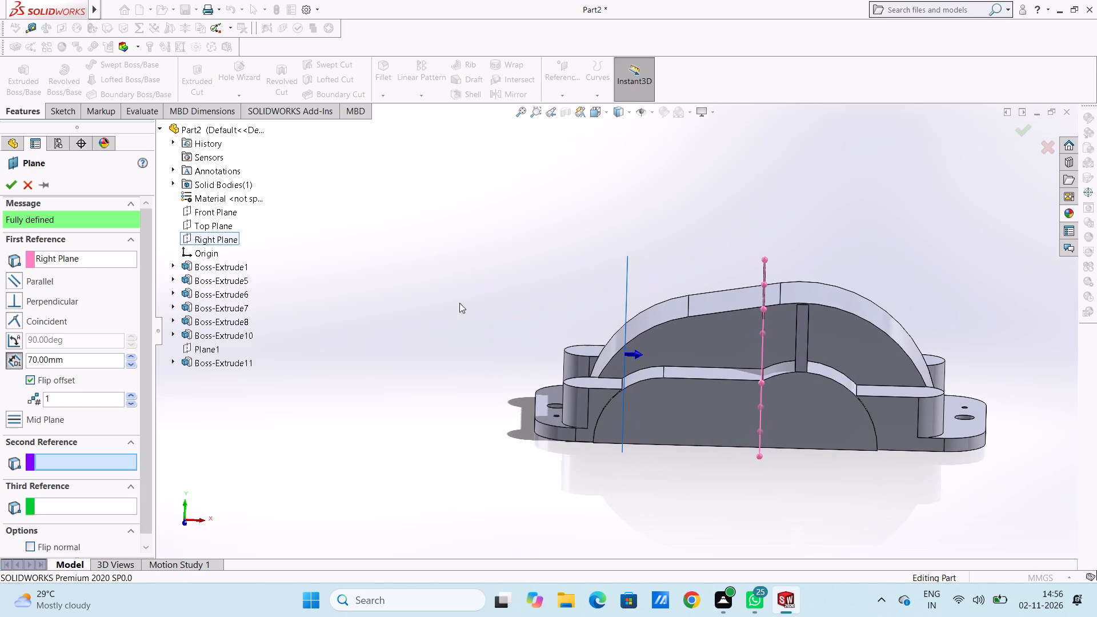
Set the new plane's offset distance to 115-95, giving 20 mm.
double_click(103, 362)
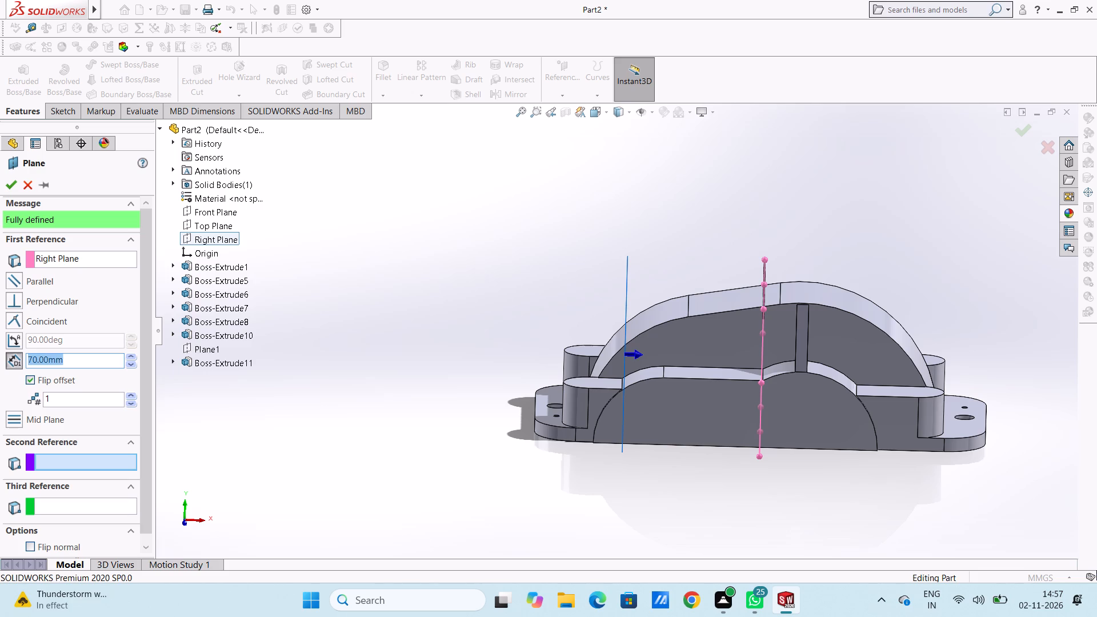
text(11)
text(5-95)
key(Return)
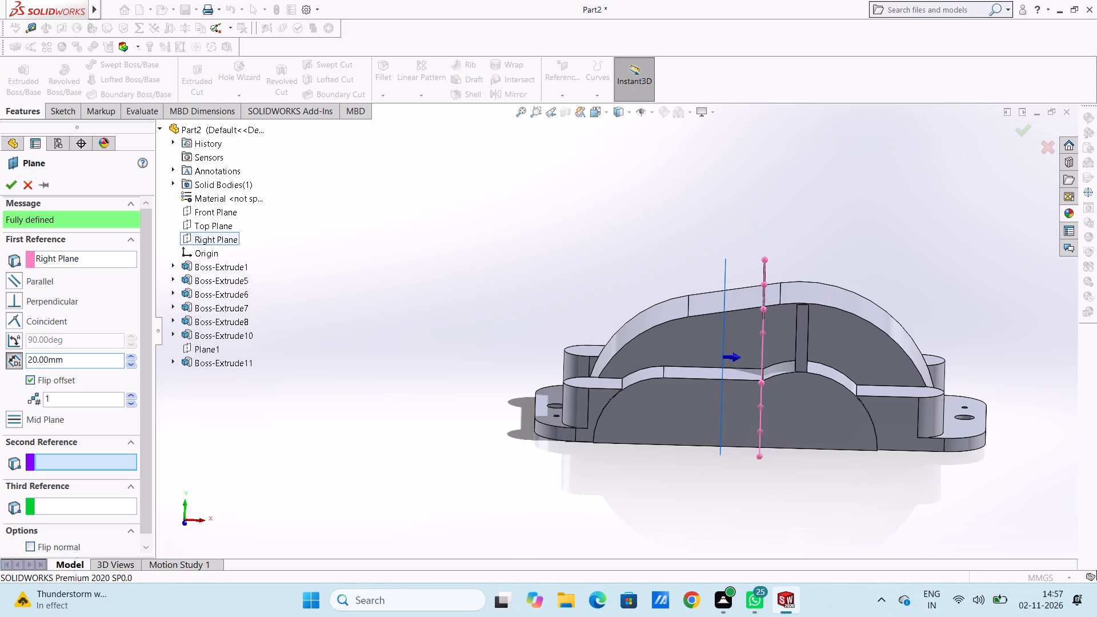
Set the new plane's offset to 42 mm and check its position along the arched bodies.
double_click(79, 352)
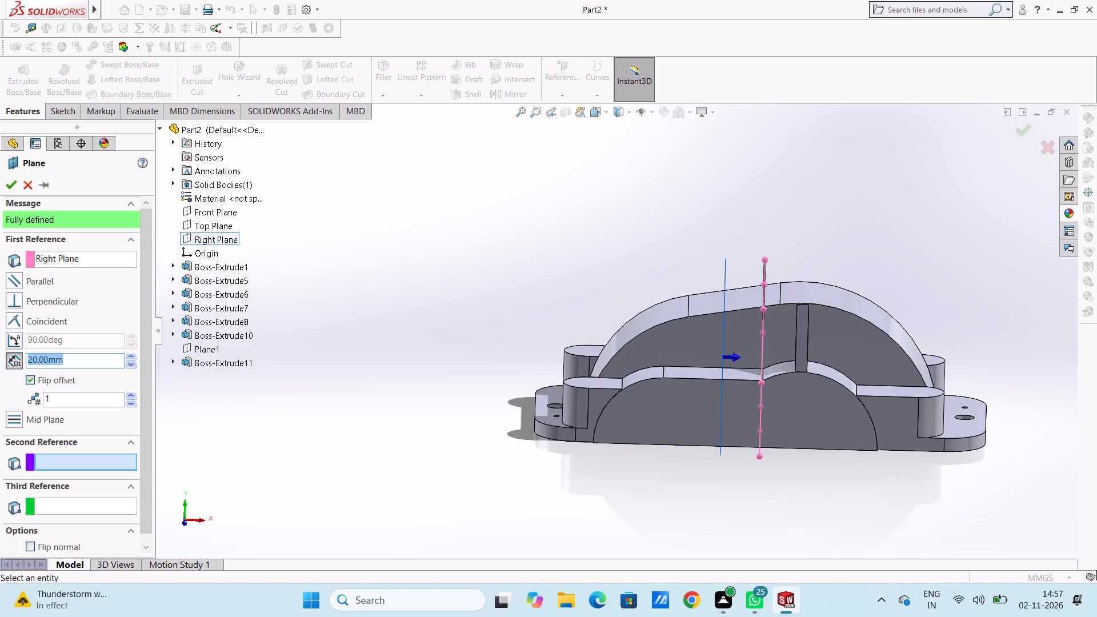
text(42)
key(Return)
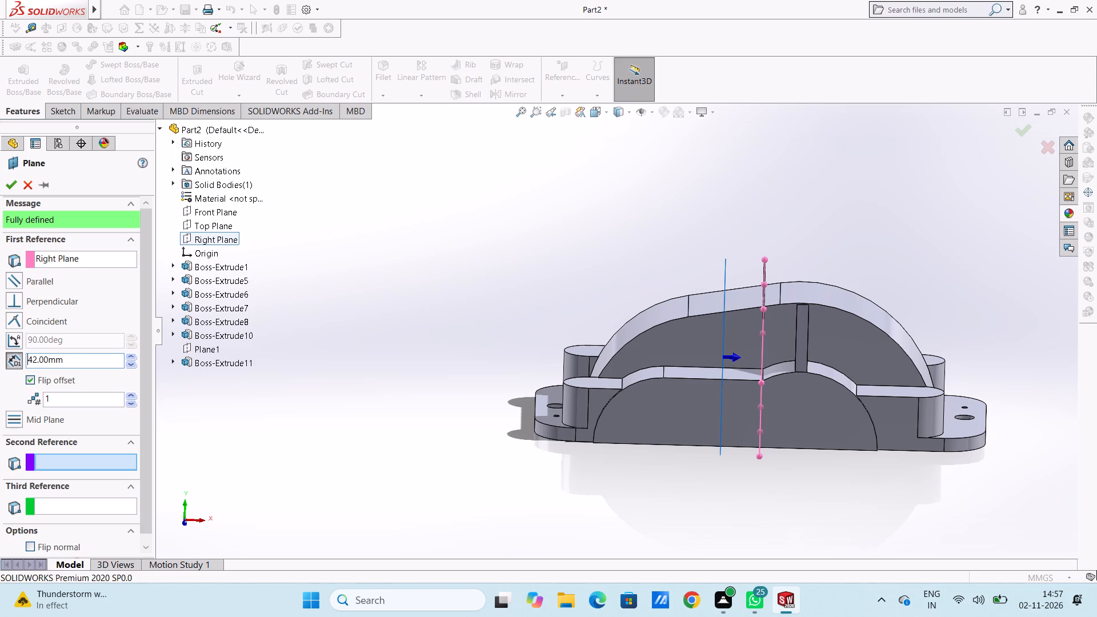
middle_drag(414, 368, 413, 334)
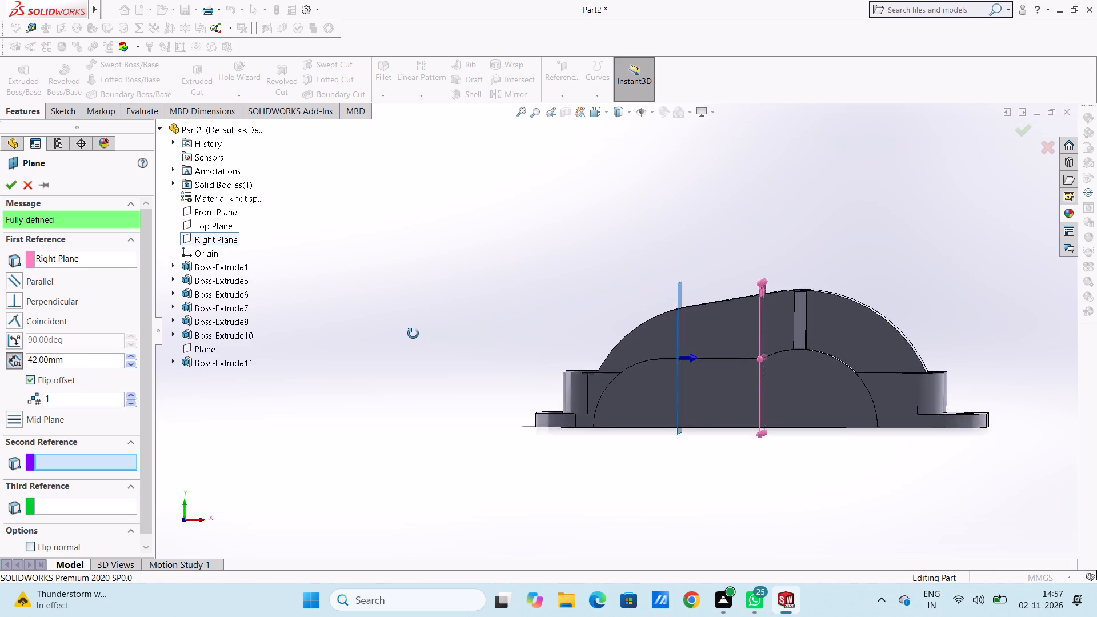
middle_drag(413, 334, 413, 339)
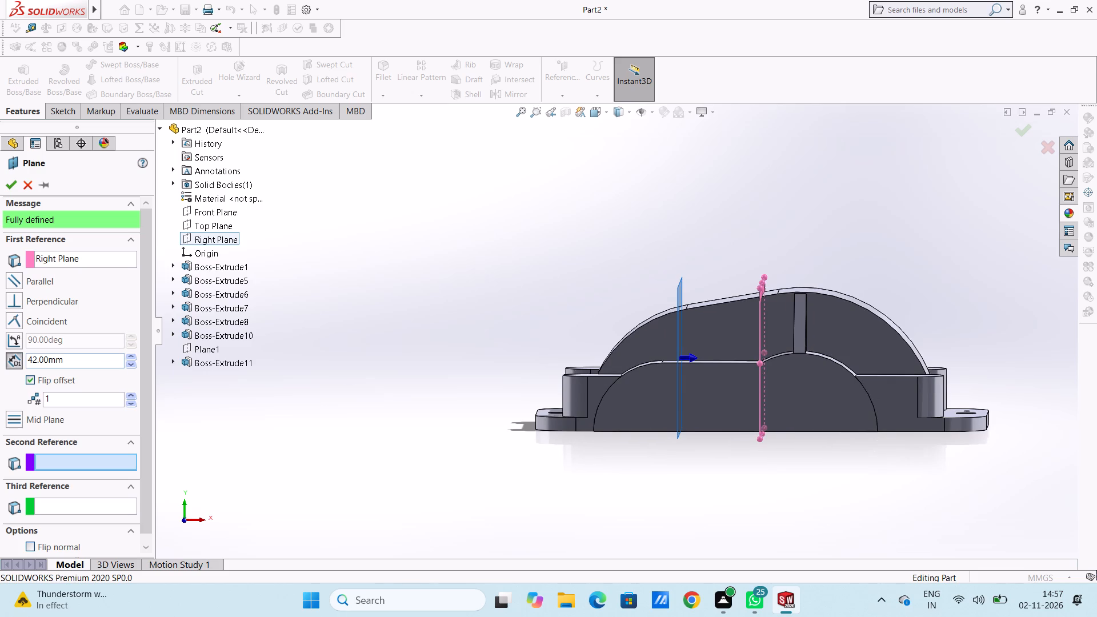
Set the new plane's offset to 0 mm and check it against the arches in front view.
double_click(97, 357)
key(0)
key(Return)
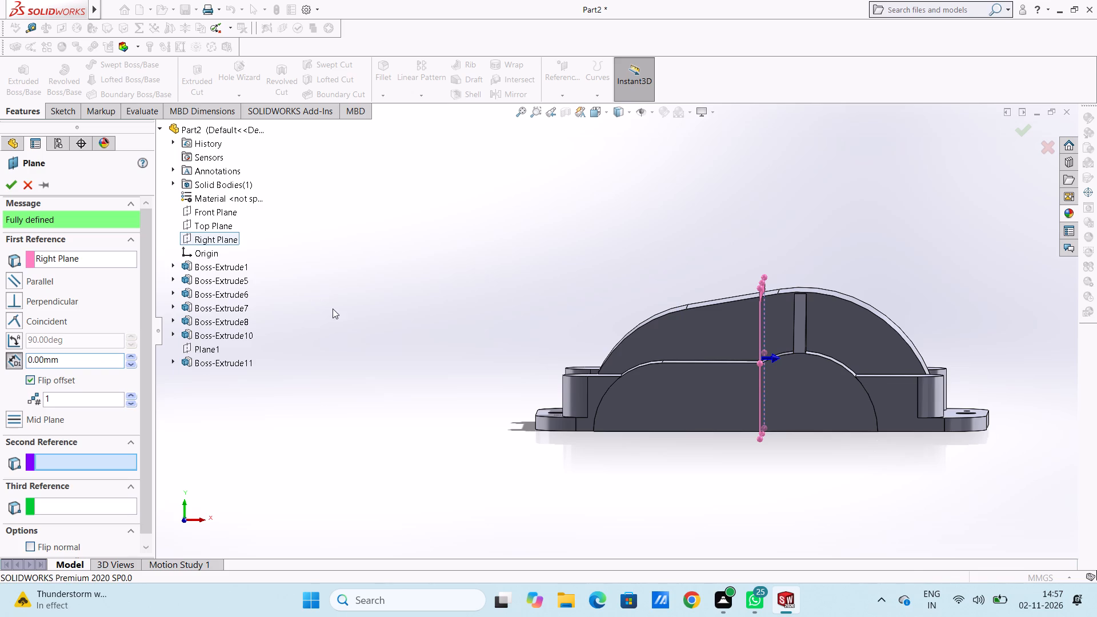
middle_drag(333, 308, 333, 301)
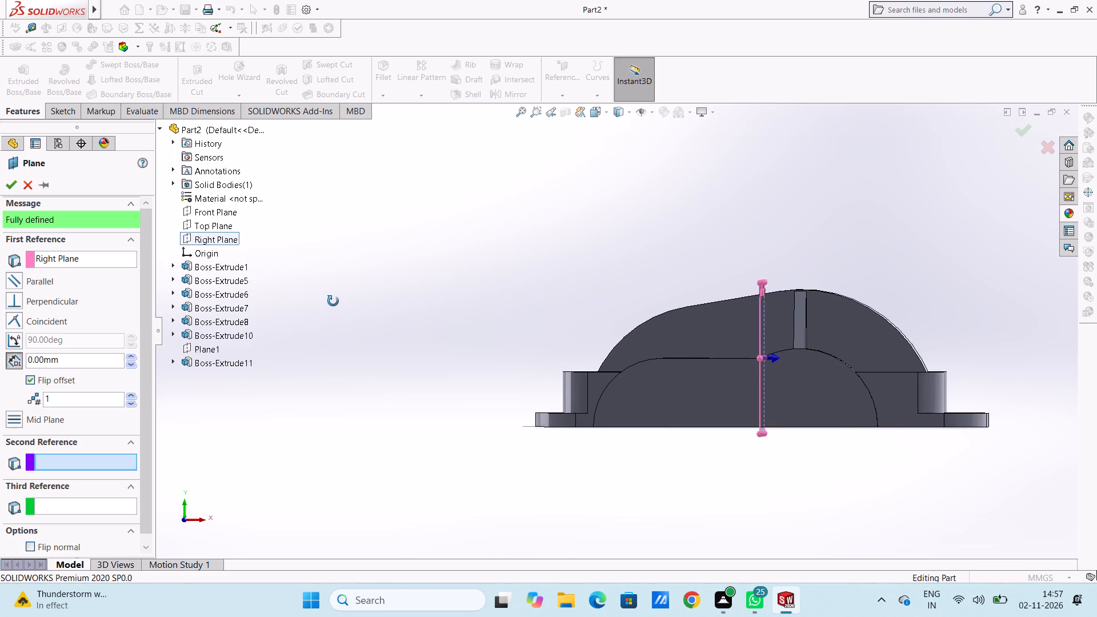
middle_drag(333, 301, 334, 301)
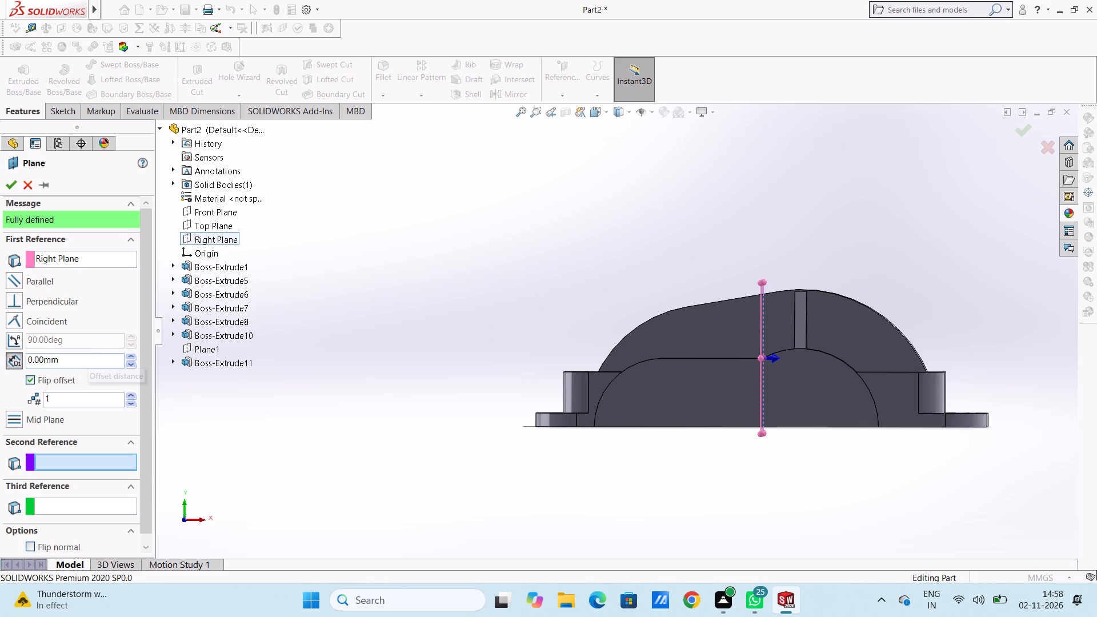
Set the new plane's offset from the Right Plane to 50 mm, check it against the arches, and create the plane.
double_click(87, 358)
text(50)
key(Return)
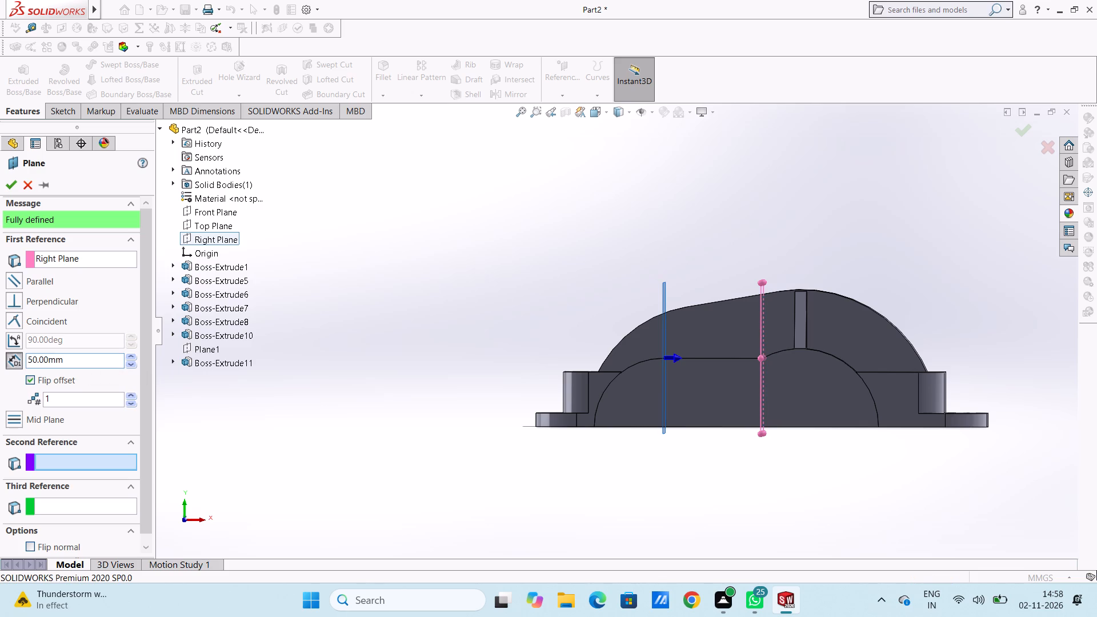
middle_drag(457, 281, 458, 273)
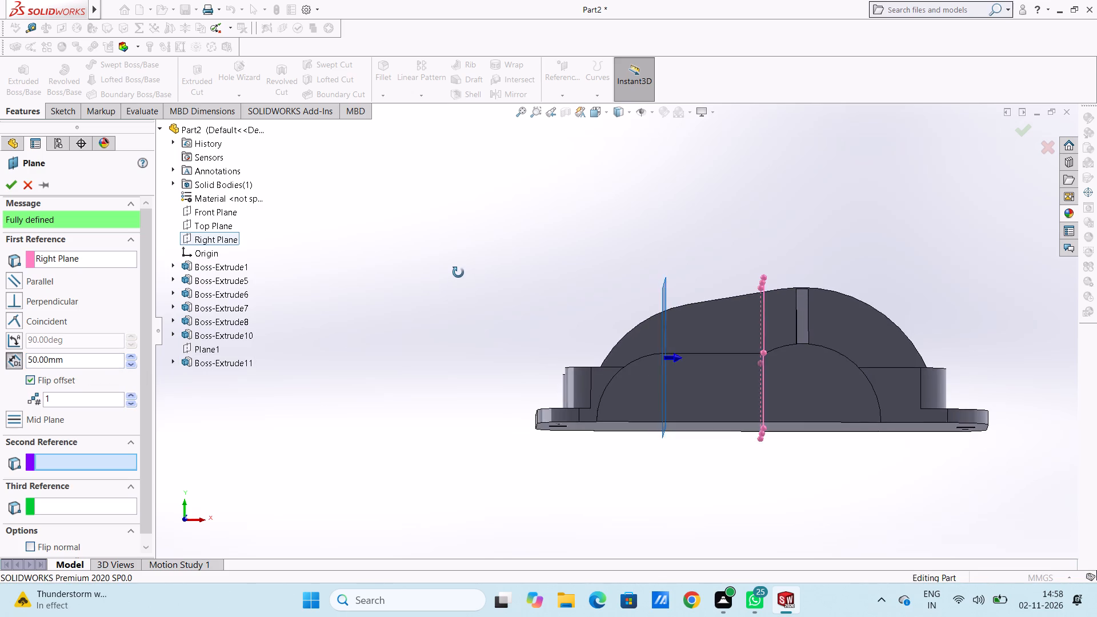
middle_drag(458, 273, 456, 389)
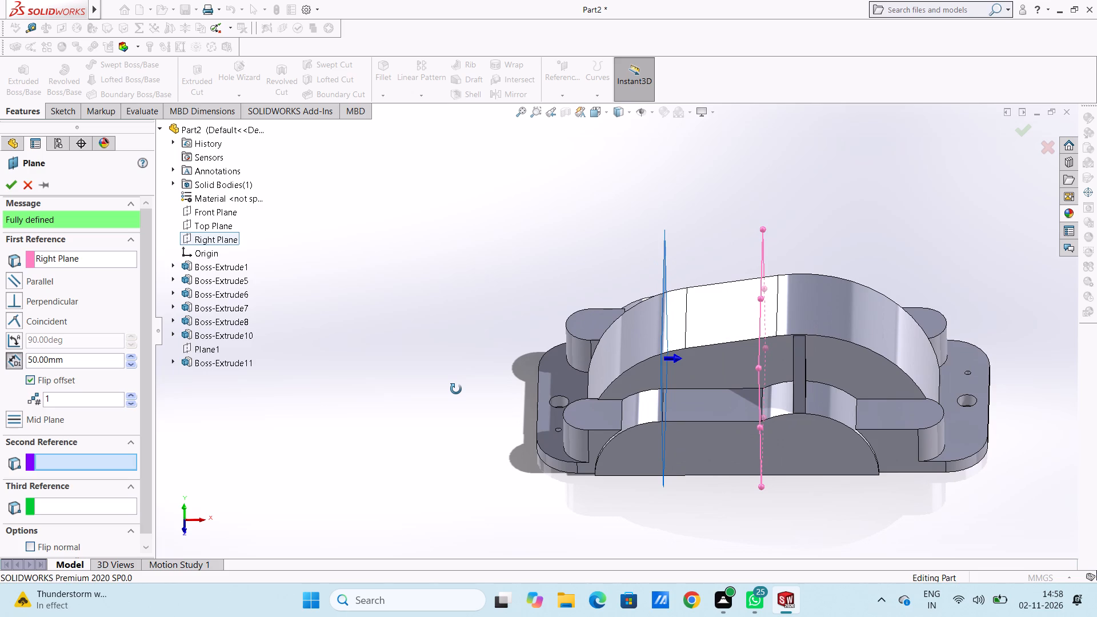
middle_drag(456, 389, 460, 416)
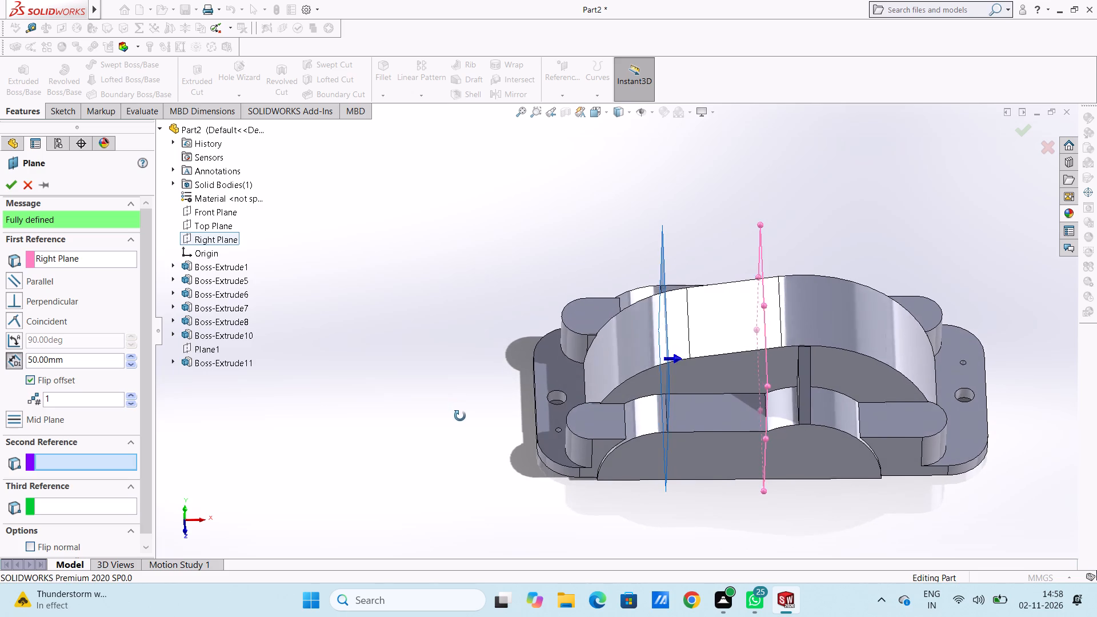
middle_drag(460, 416, 453, 316)
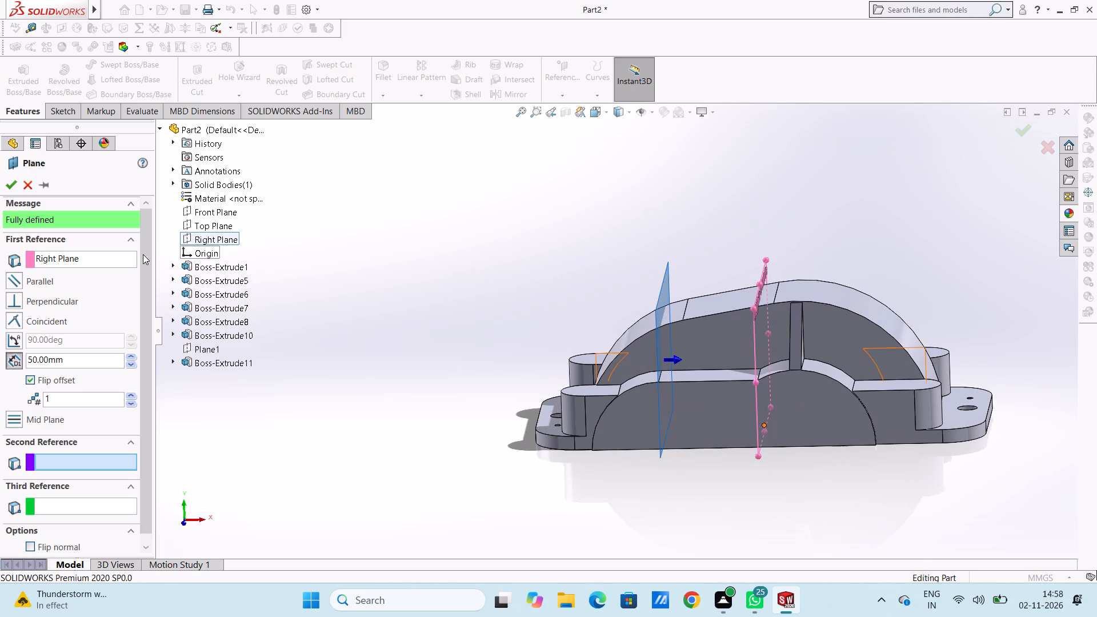
click(6, 182)
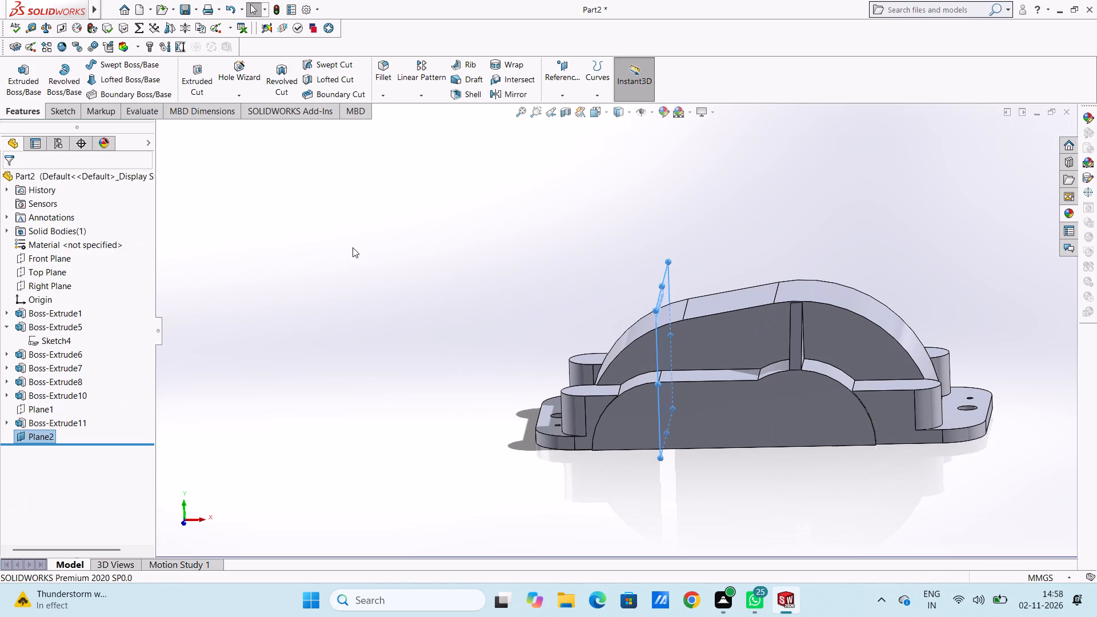
Start a sketch on Plane2 in left view.
click(353, 247)
middle_drag(351, 248, 275, 251)
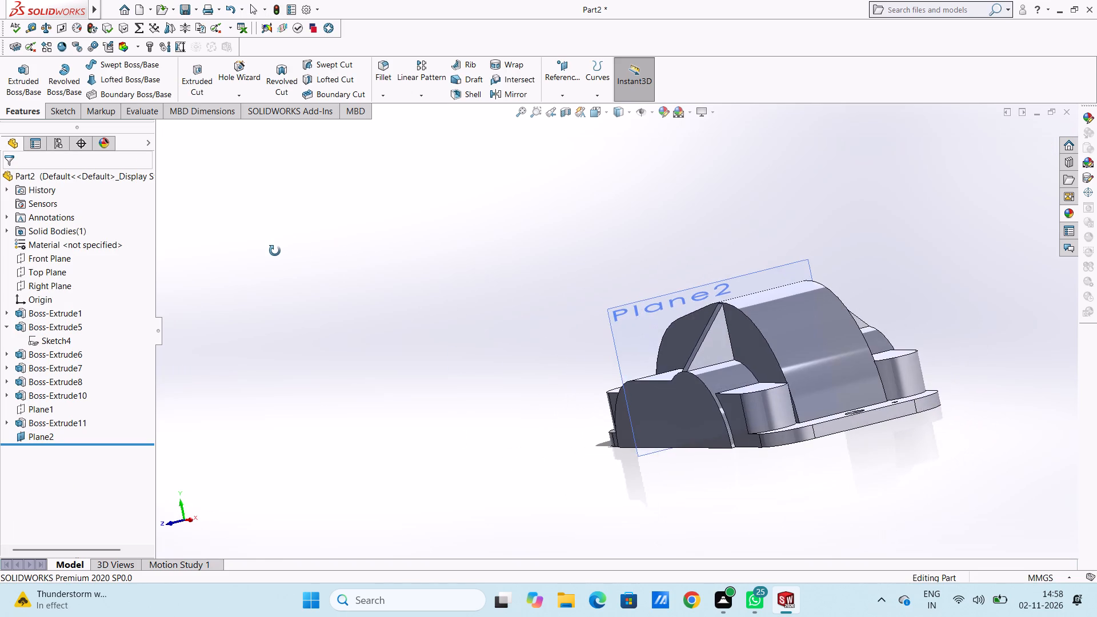
middle_drag(275, 251, 345, 246)
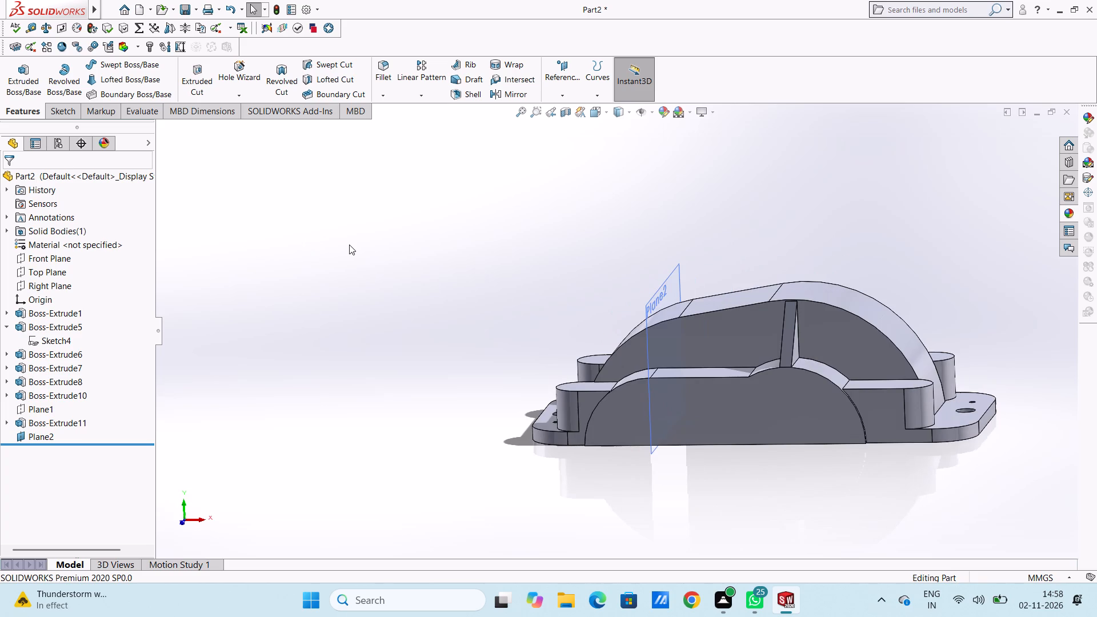
key(ctrl+3)
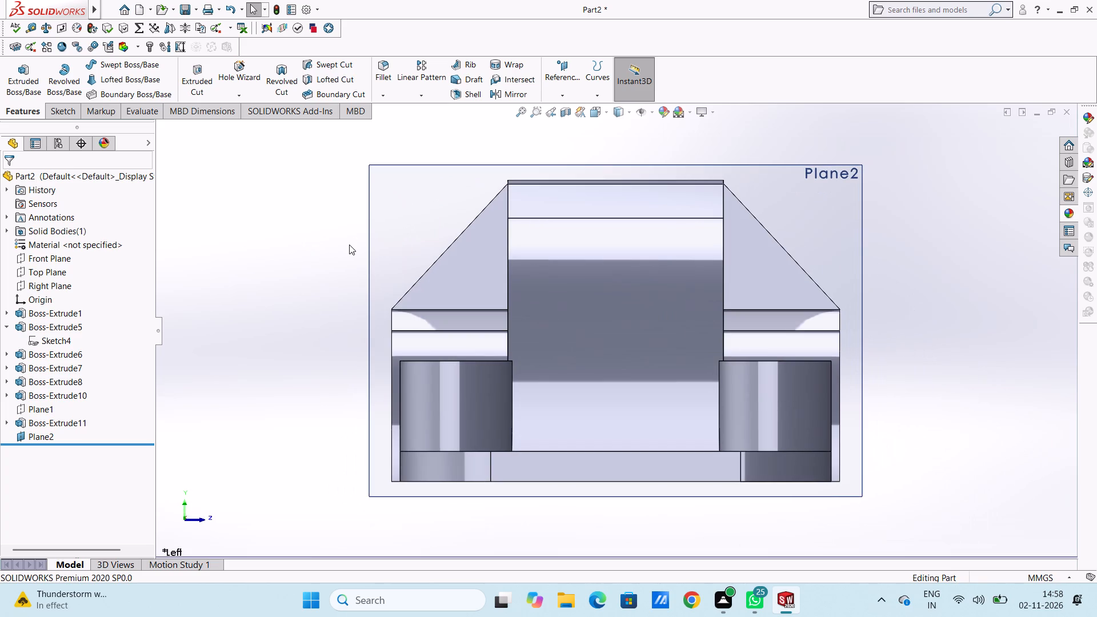
click(400, 214)
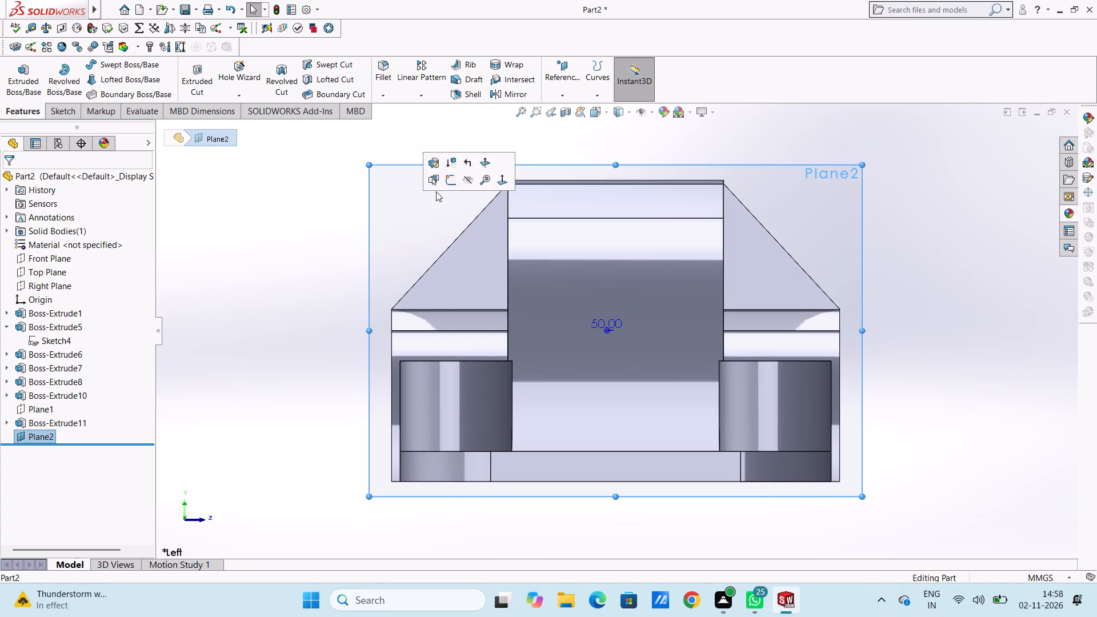
click(446, 182)
click(326, 213)
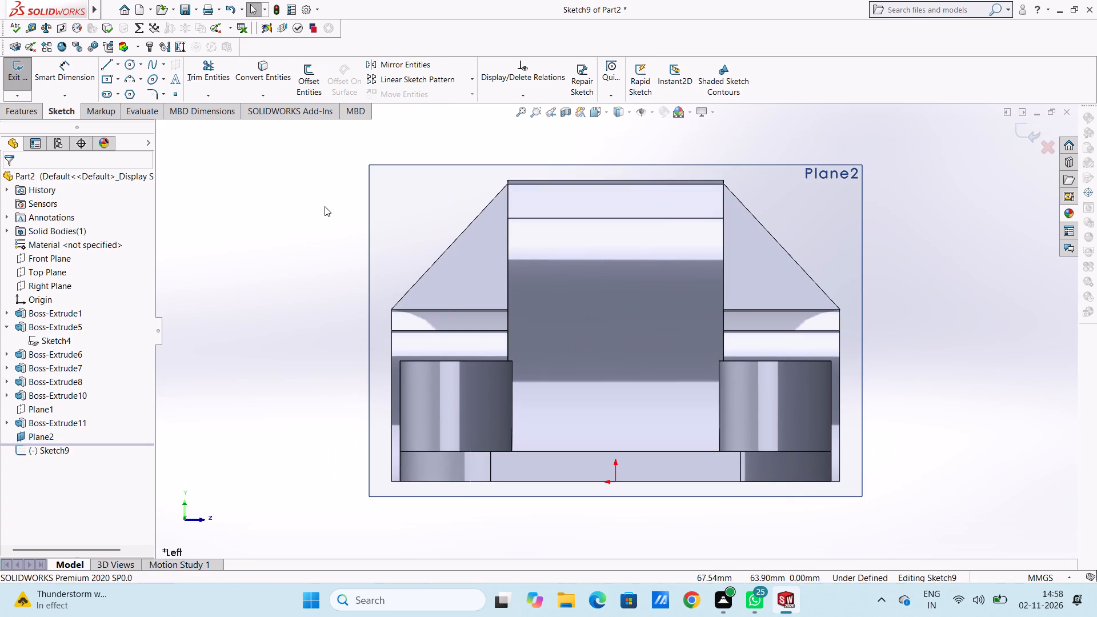
Examine where Plane2 crosses the arched bodies and corner bosses at several angles, ending in left view.
scroll(517, 245, up, 5)
scroll(608, 371, down, 2)
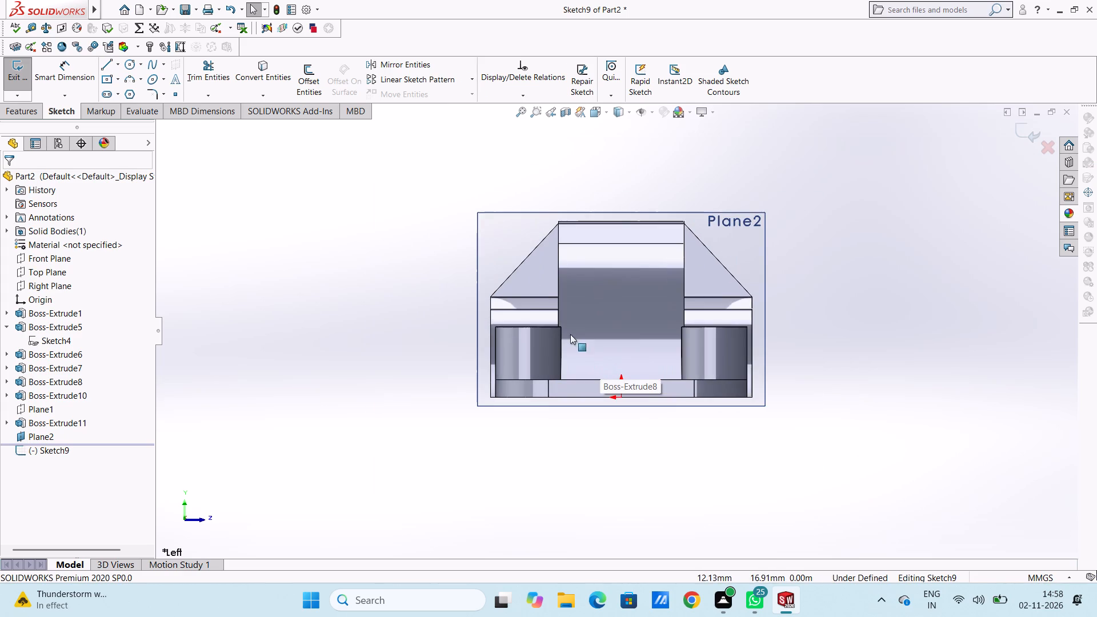
scroll(539, 305, down, 2)
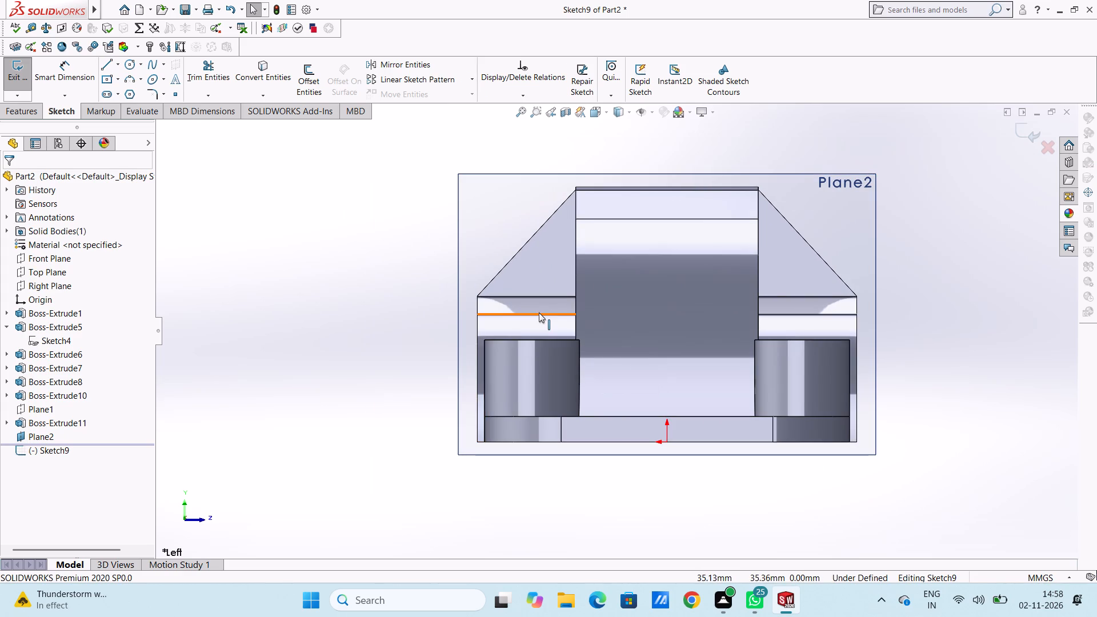
middle_drag(540, 312, 573, 314)
middle_drag(563, 375, 561, 375)
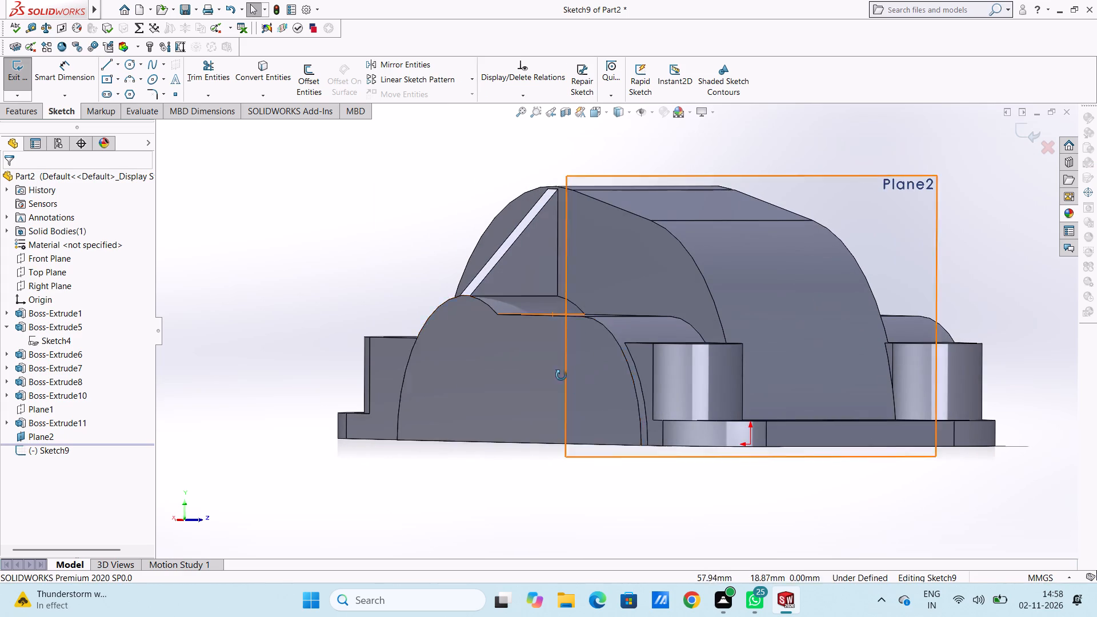
middle_drag(561, 375, 528, 375)
middle_drag(527, 378, 535, 399)
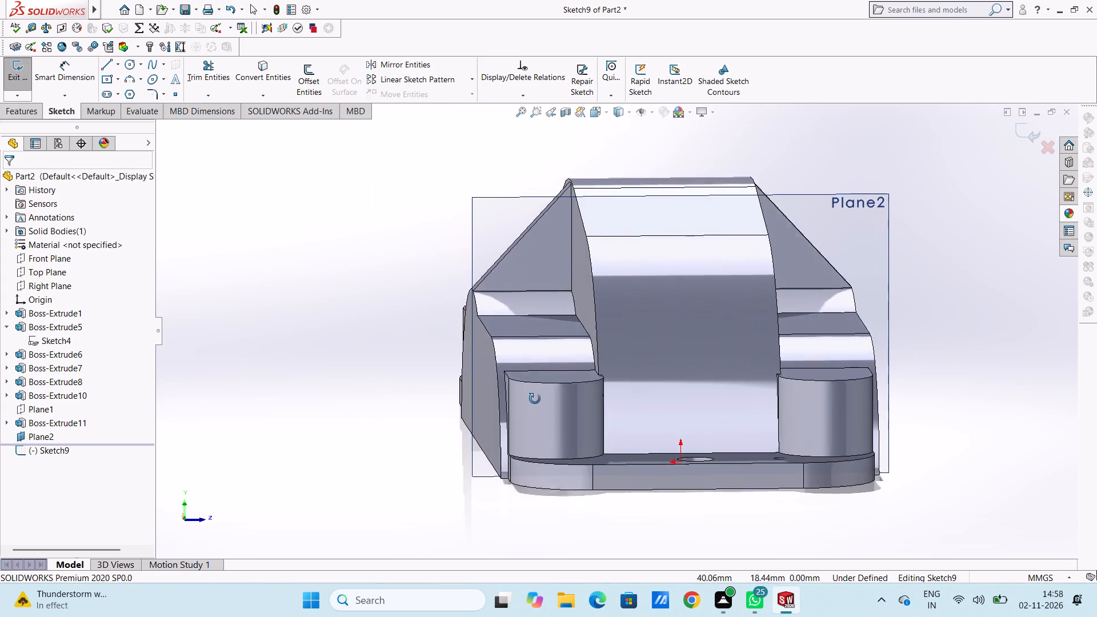
middle_drag(535, 399, 531, 398)
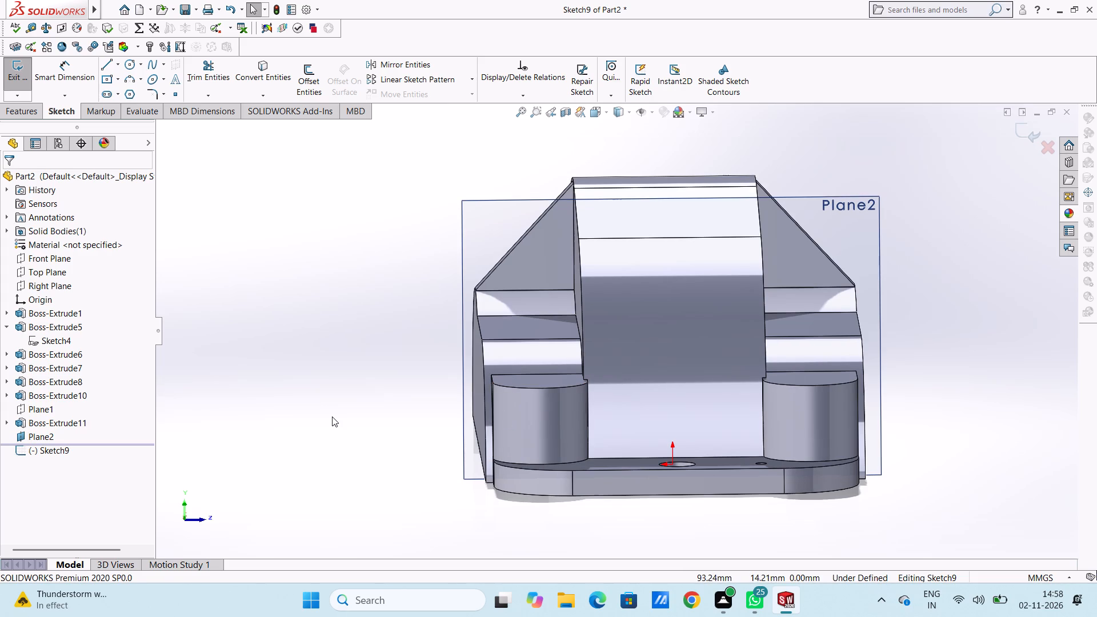
key(ctrl+3)
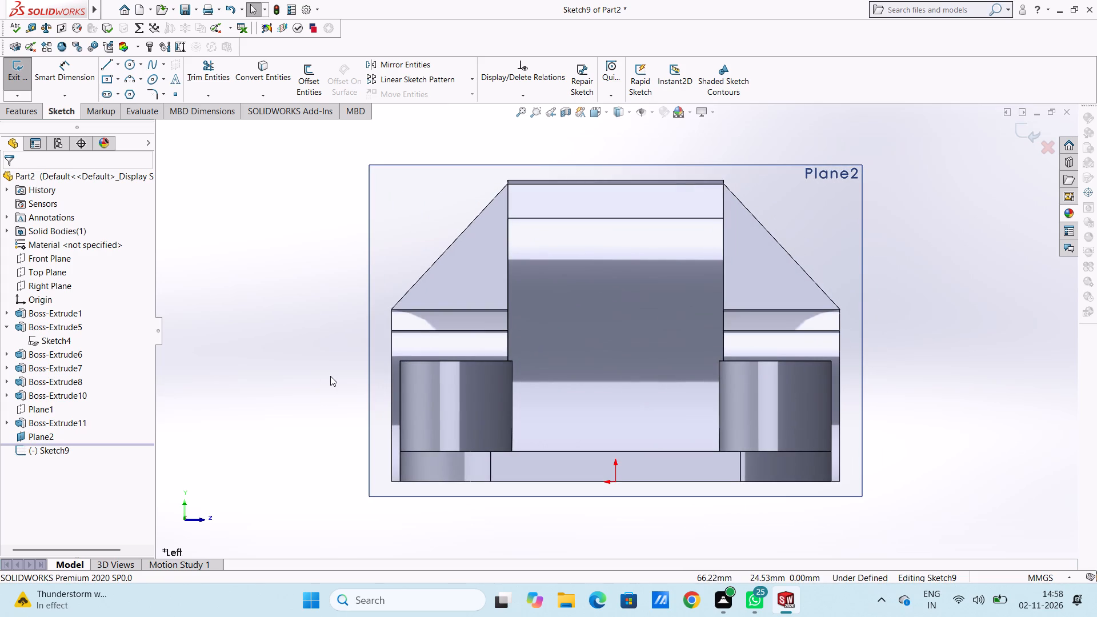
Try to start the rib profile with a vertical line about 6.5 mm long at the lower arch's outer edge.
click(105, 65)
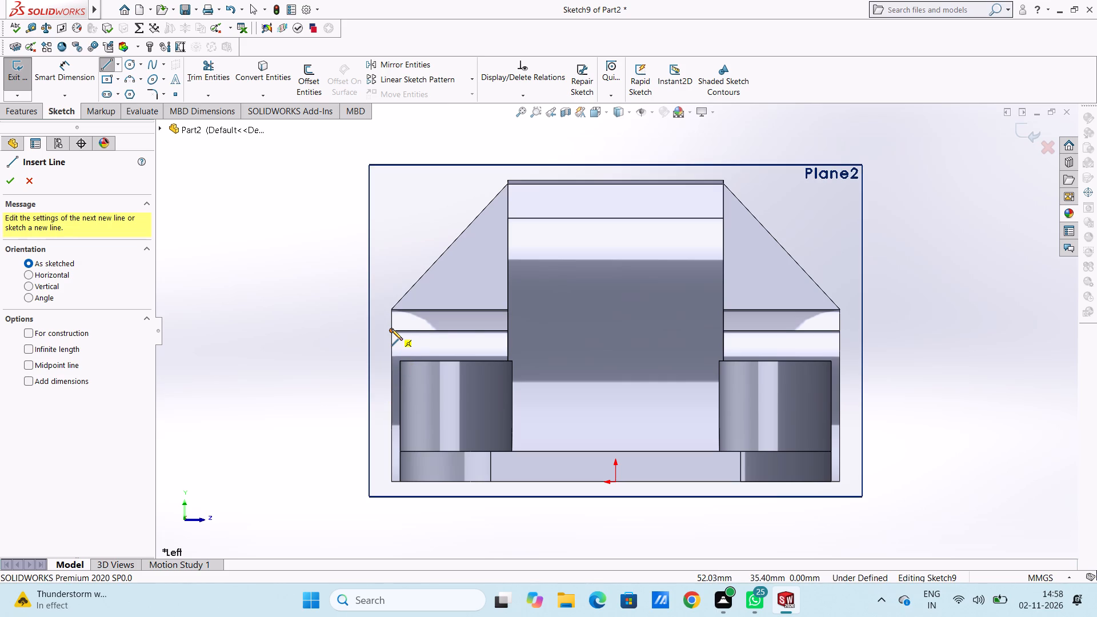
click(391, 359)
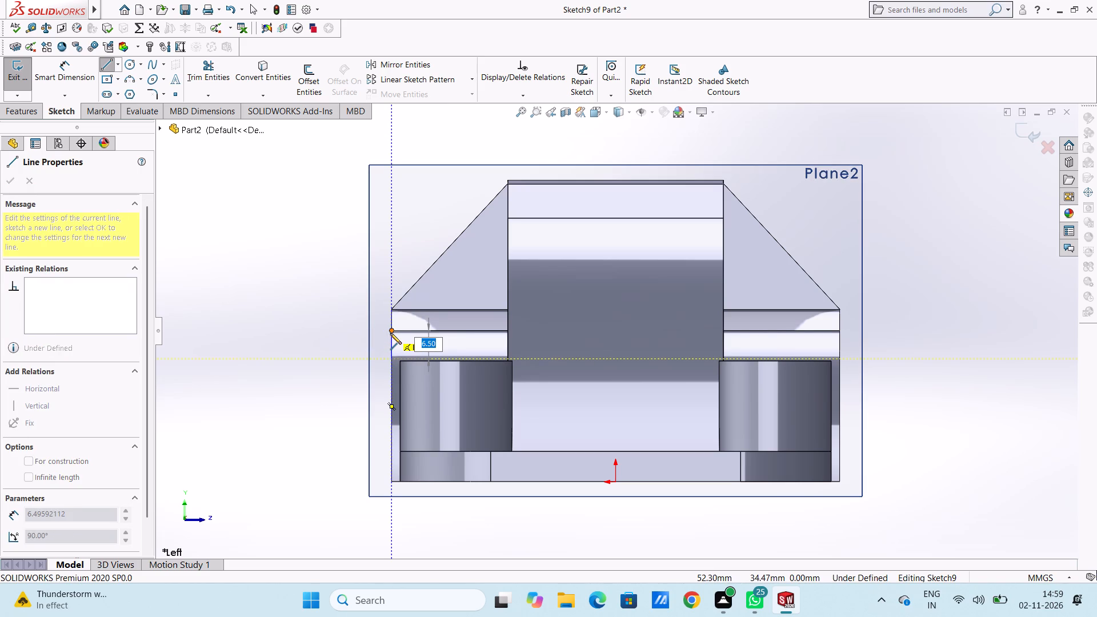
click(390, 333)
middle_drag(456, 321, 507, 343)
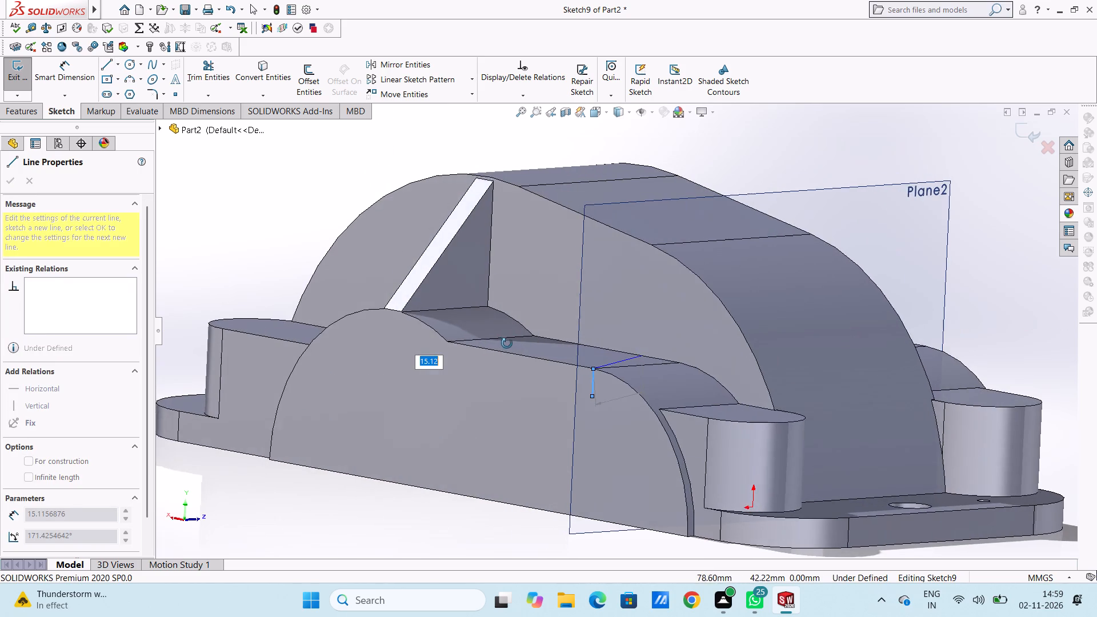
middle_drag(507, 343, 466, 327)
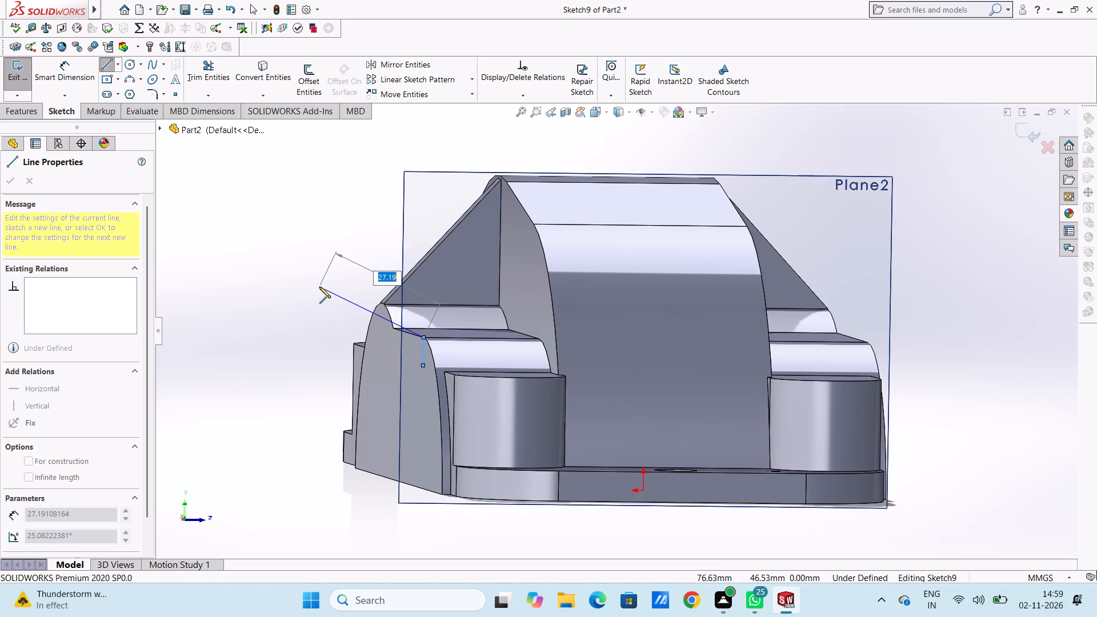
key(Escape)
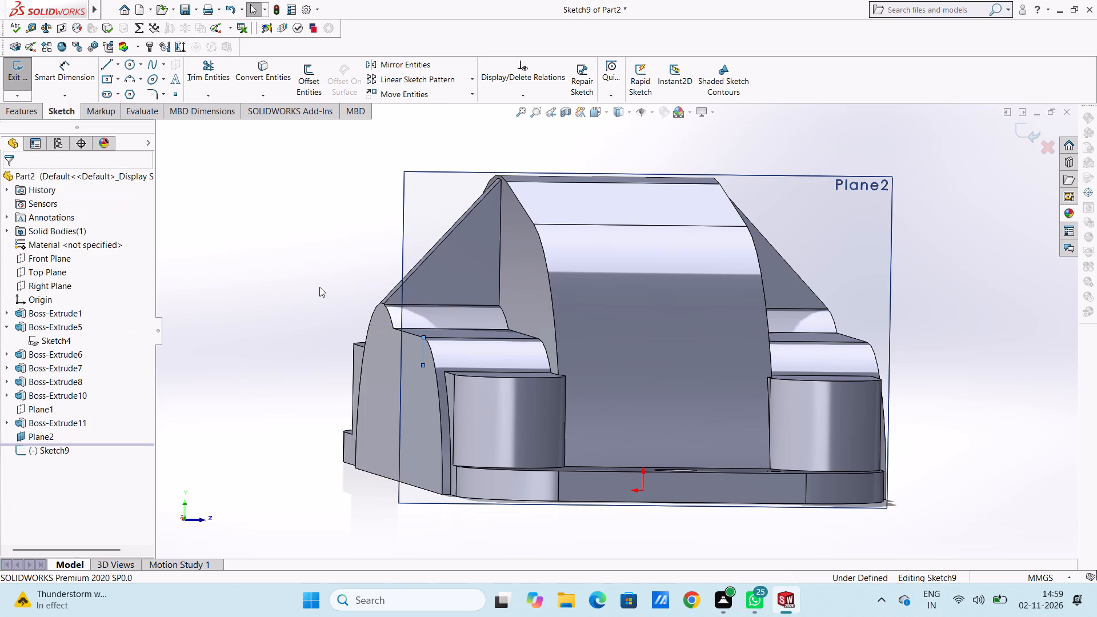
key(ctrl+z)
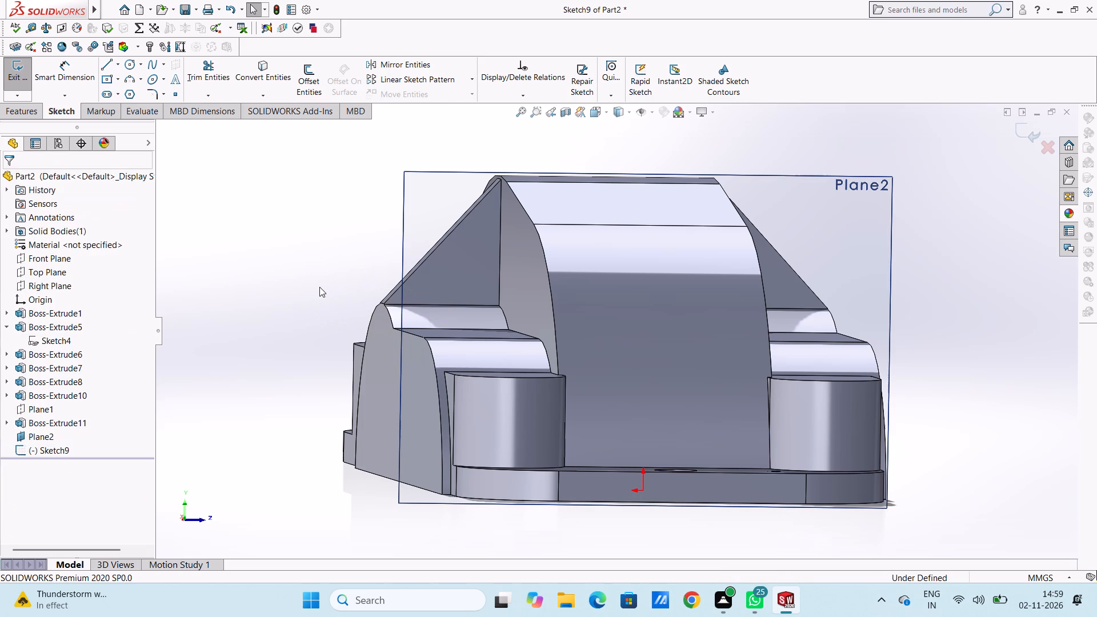
Sketch a closed four-line rib profile sloping from the lower arch's outer edge to the tall body, with verticals about 30.2 mm and 7 mm.
key(ctrl+3)
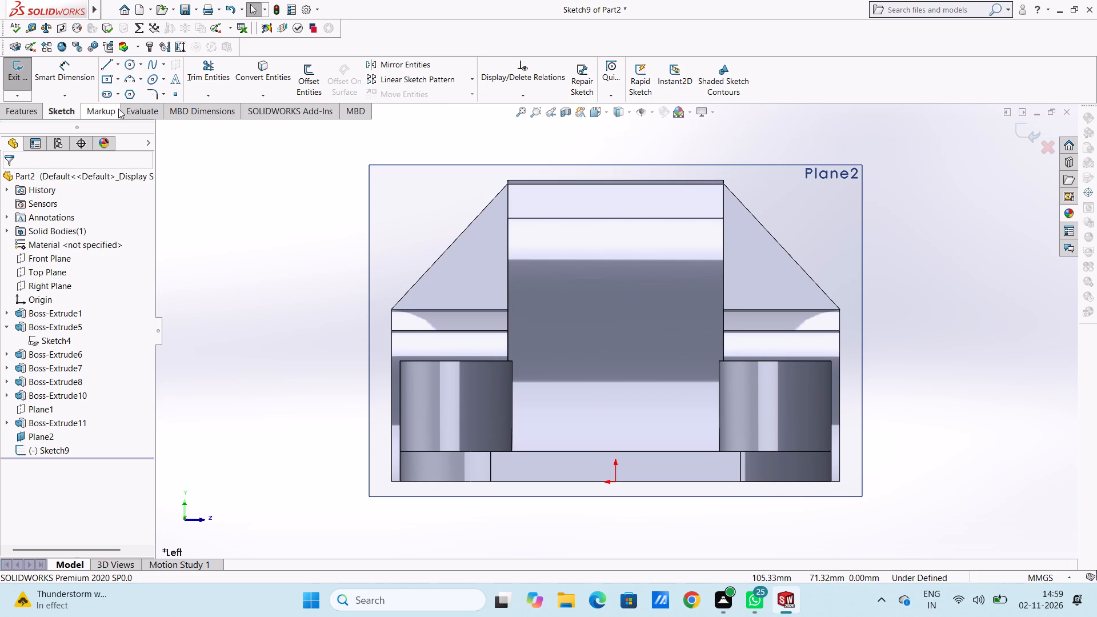
click(109, 62)
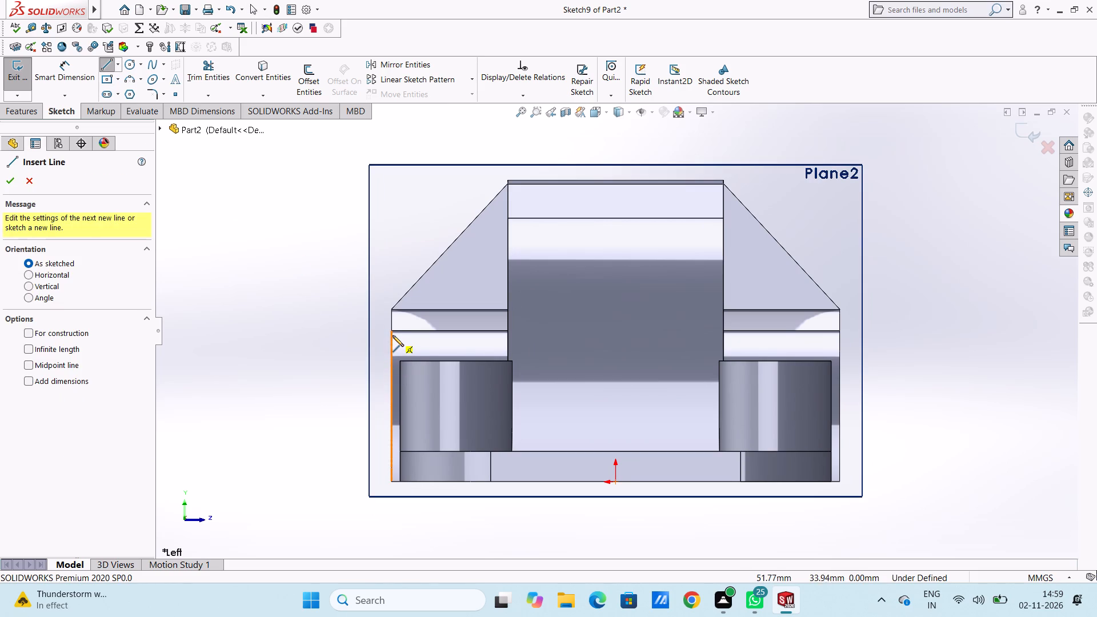
click(390, 331)
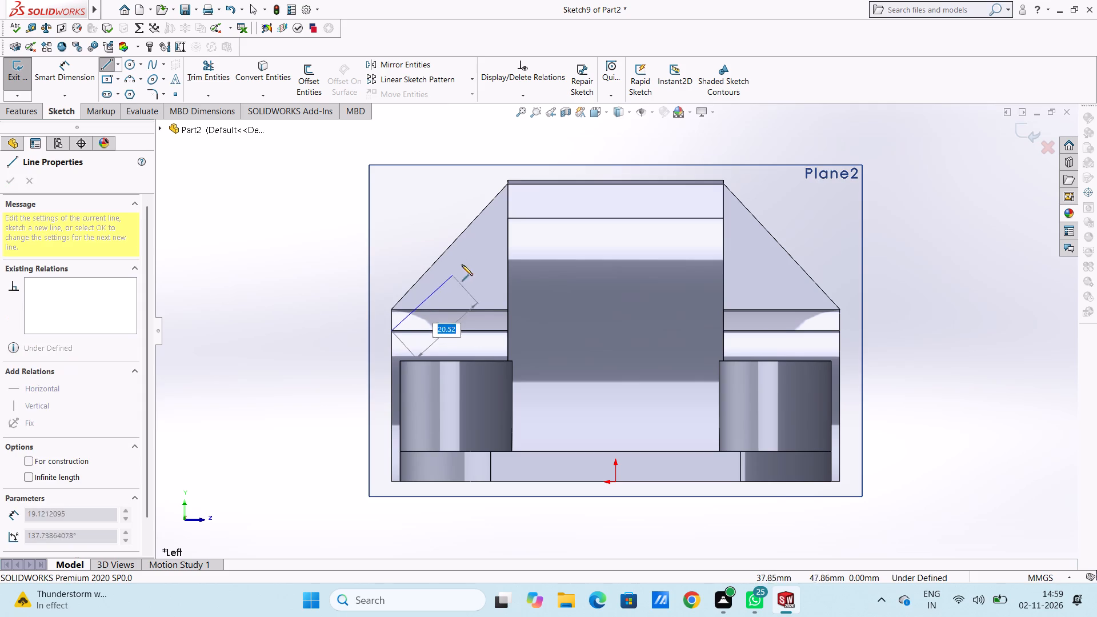
click(507, 231)
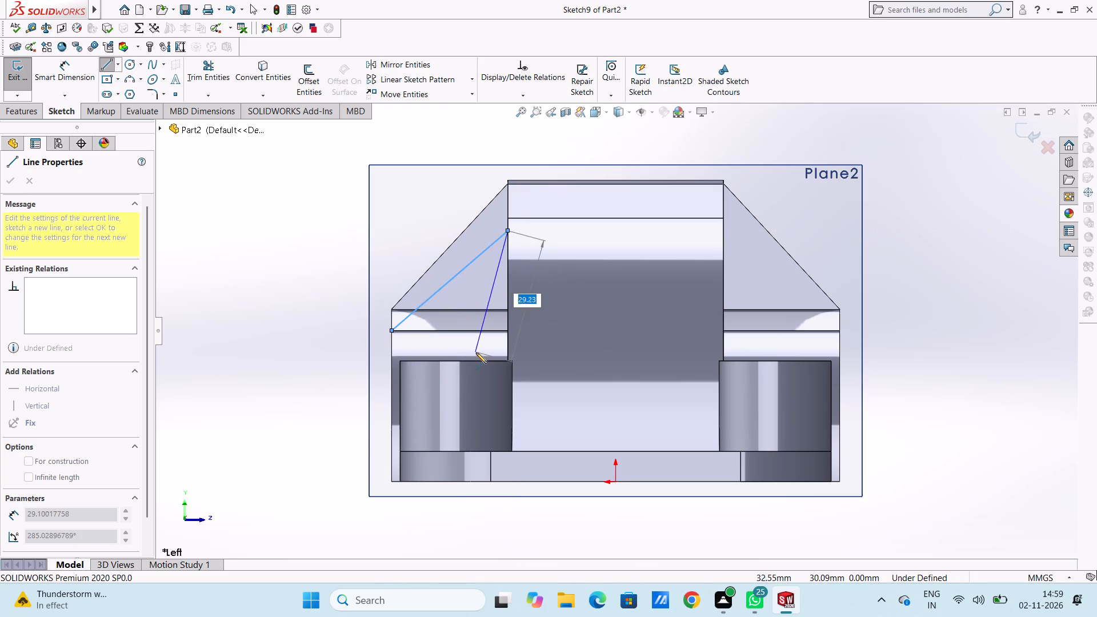
click(508, 361)
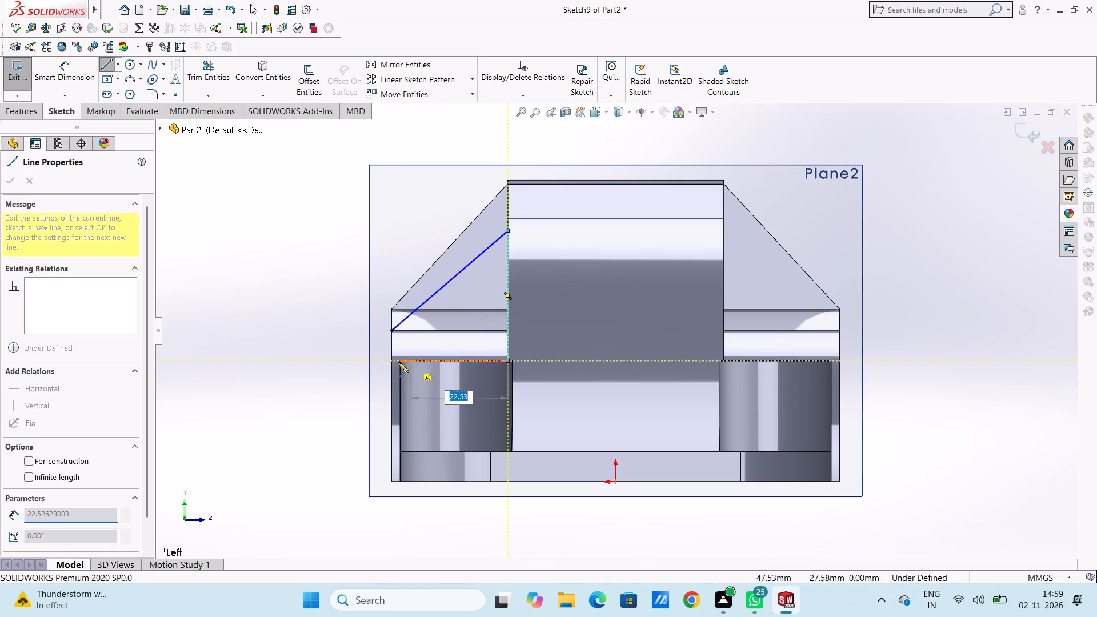
click(390, 359)
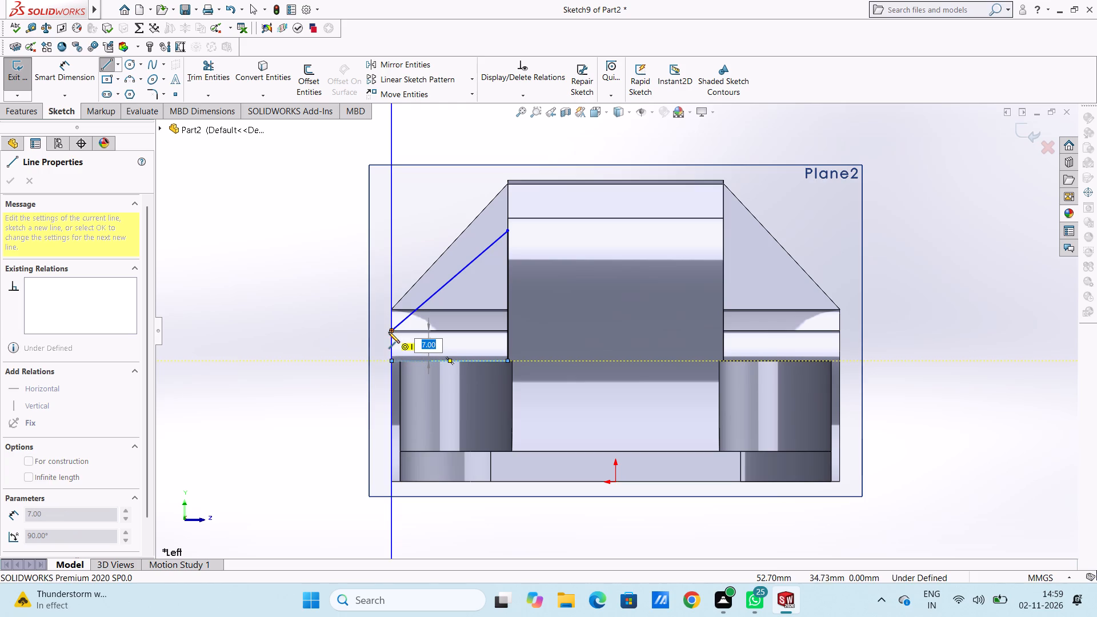
click(391, 331)
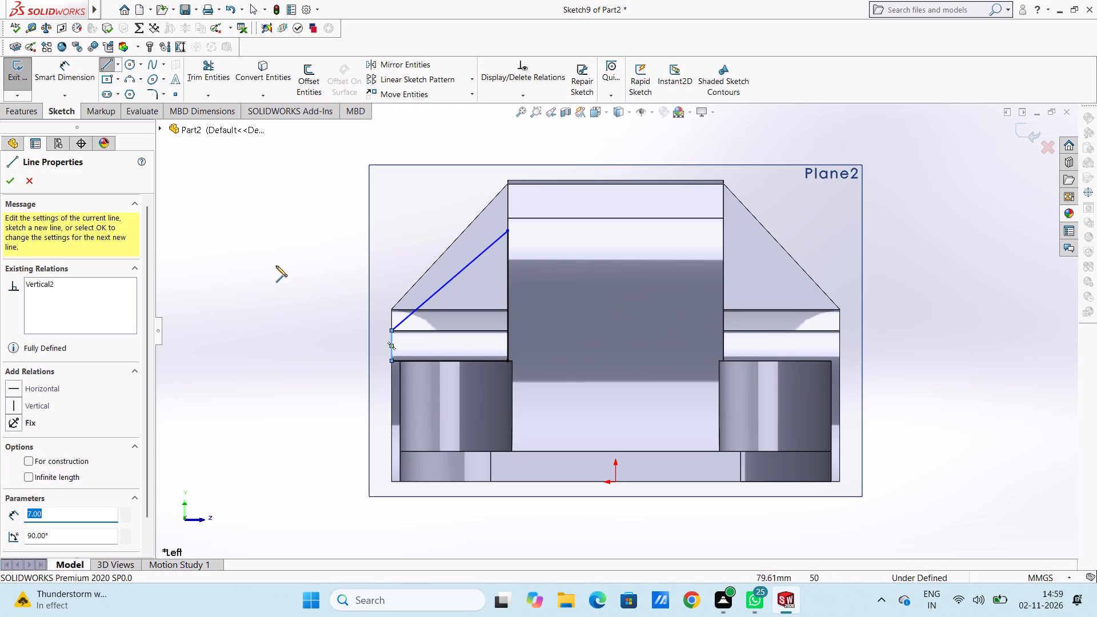
Sketch a mirrored closed four-line rib profile on the tall body's opposite side, with inner vertical about 30.2 mm, slope about 35.6 mm and base 27 mm.
click(838, 363)
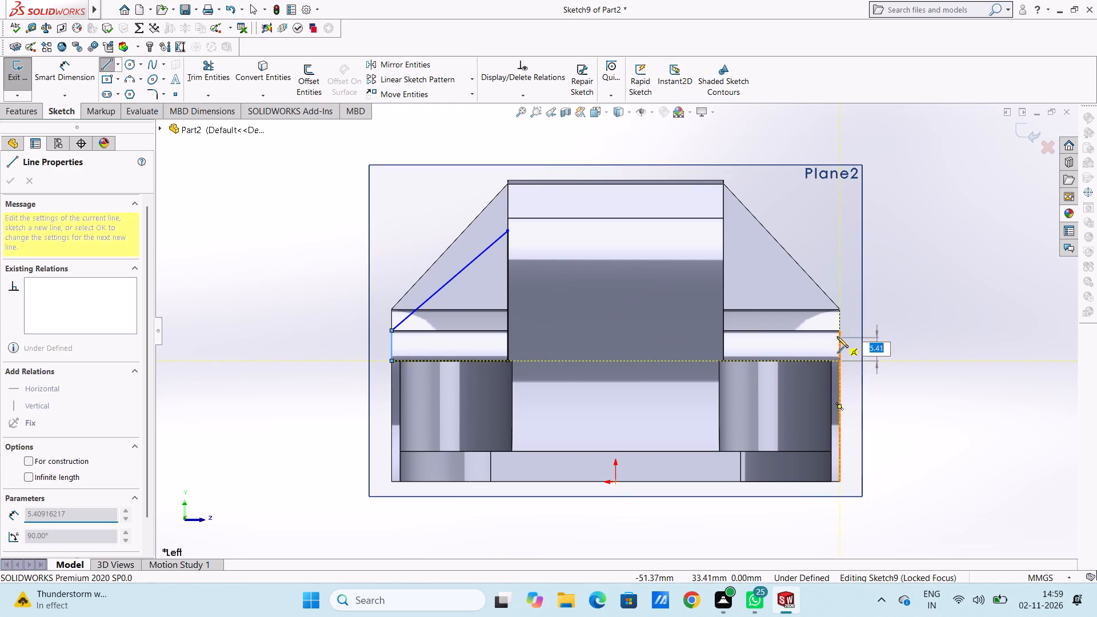
click(838, 332)
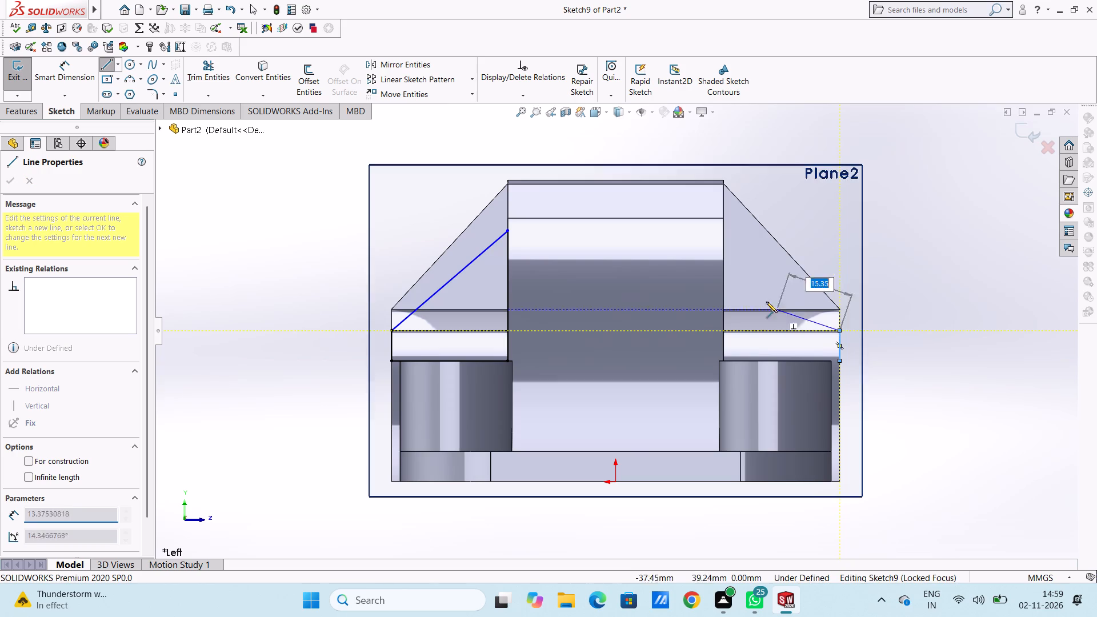
click(722, 230)
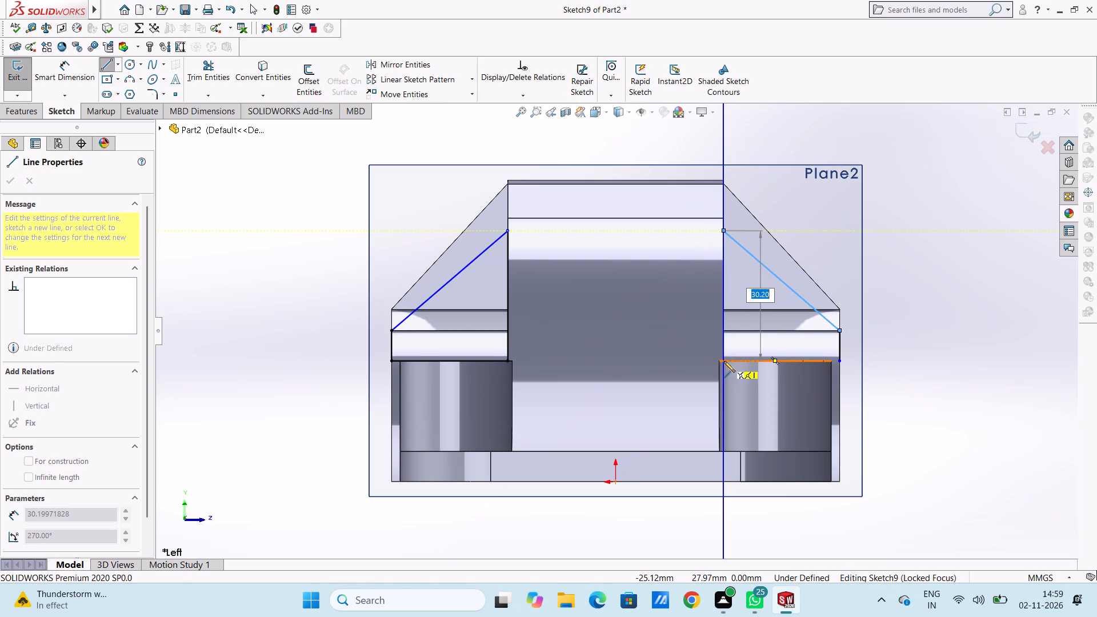
click(724, 361)
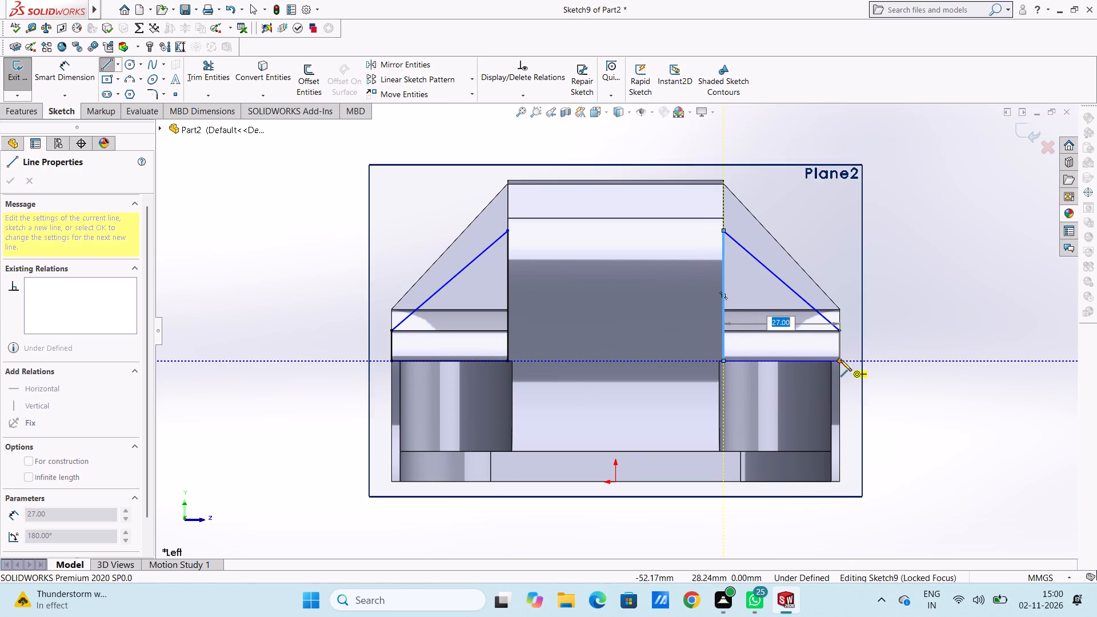
click(840, 360)
right_click(936, 231)
double_click(939, 239)
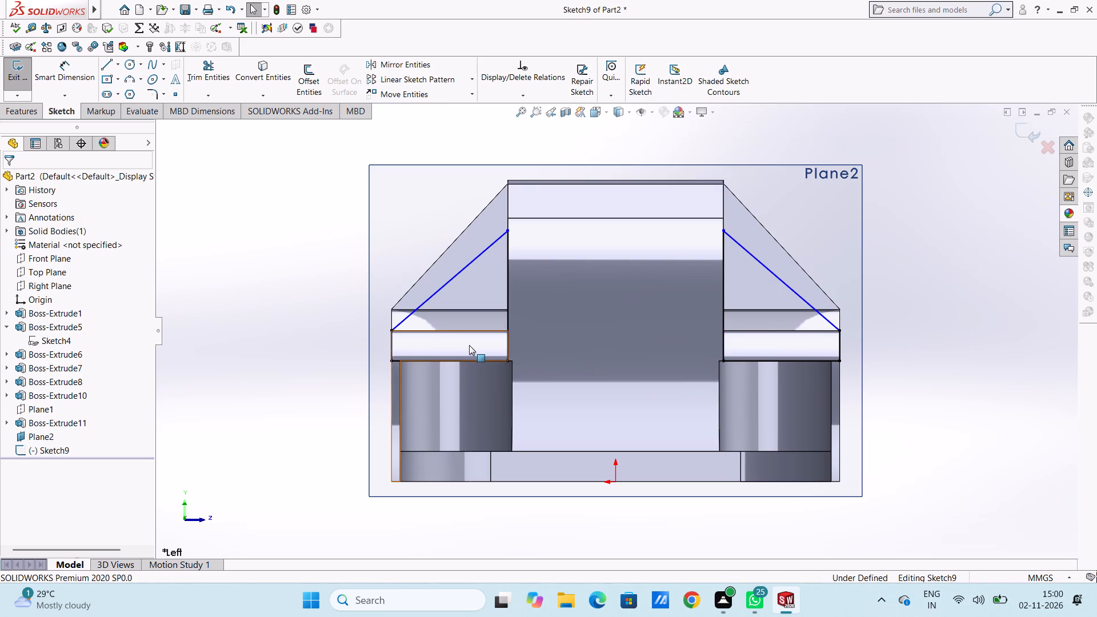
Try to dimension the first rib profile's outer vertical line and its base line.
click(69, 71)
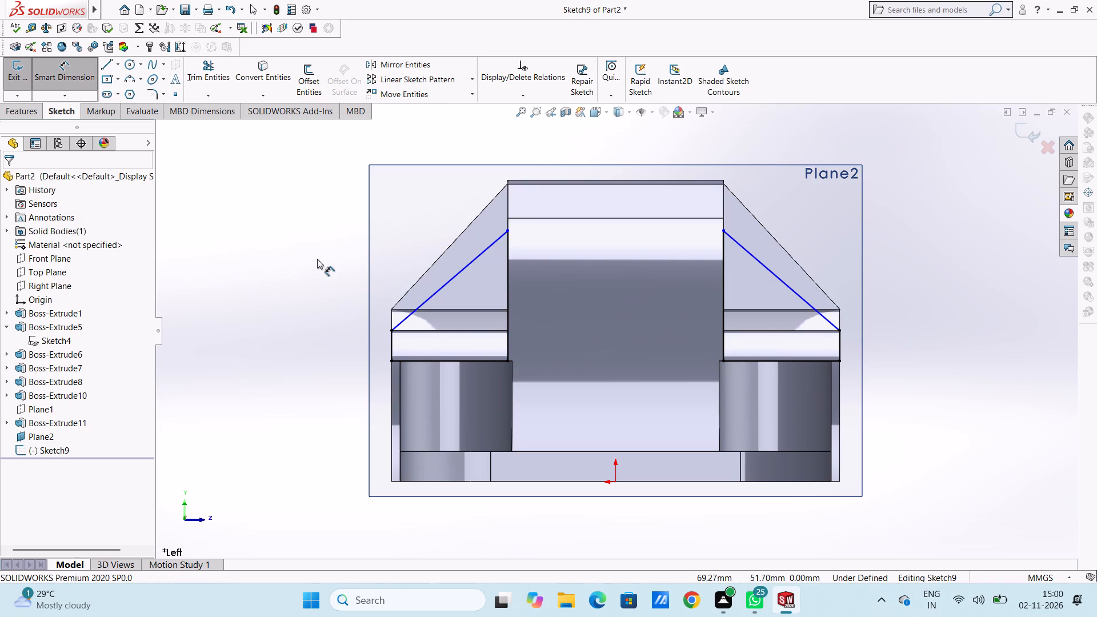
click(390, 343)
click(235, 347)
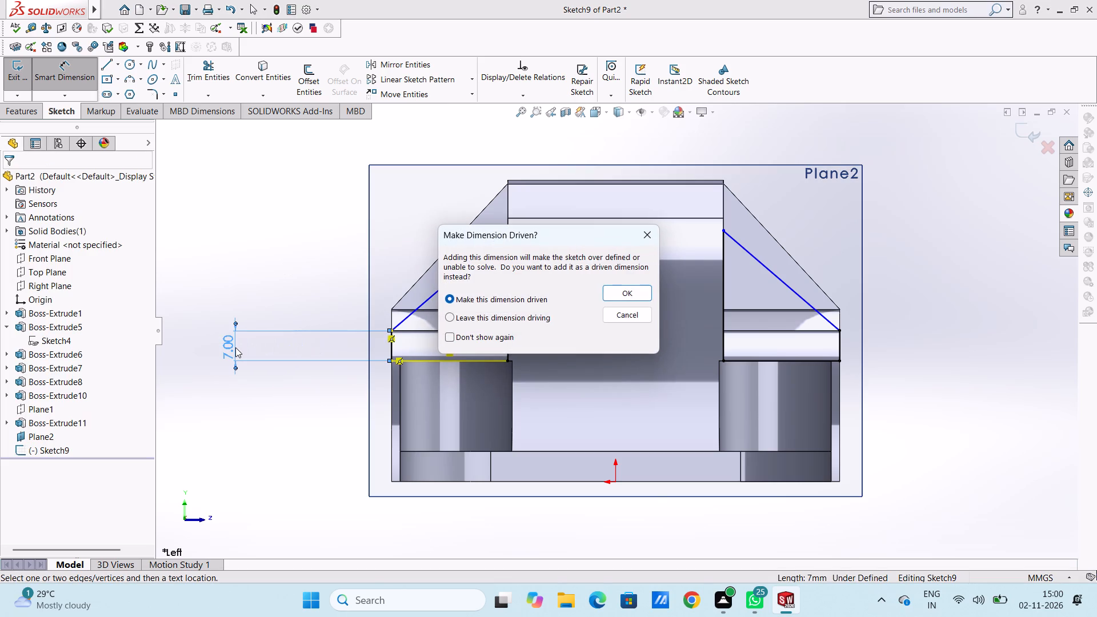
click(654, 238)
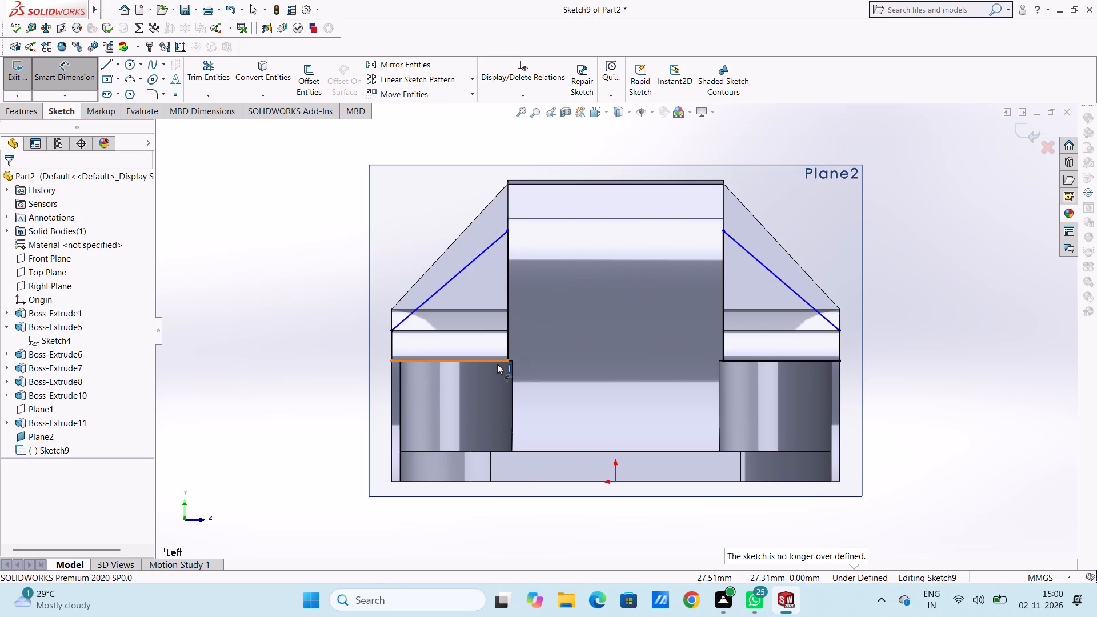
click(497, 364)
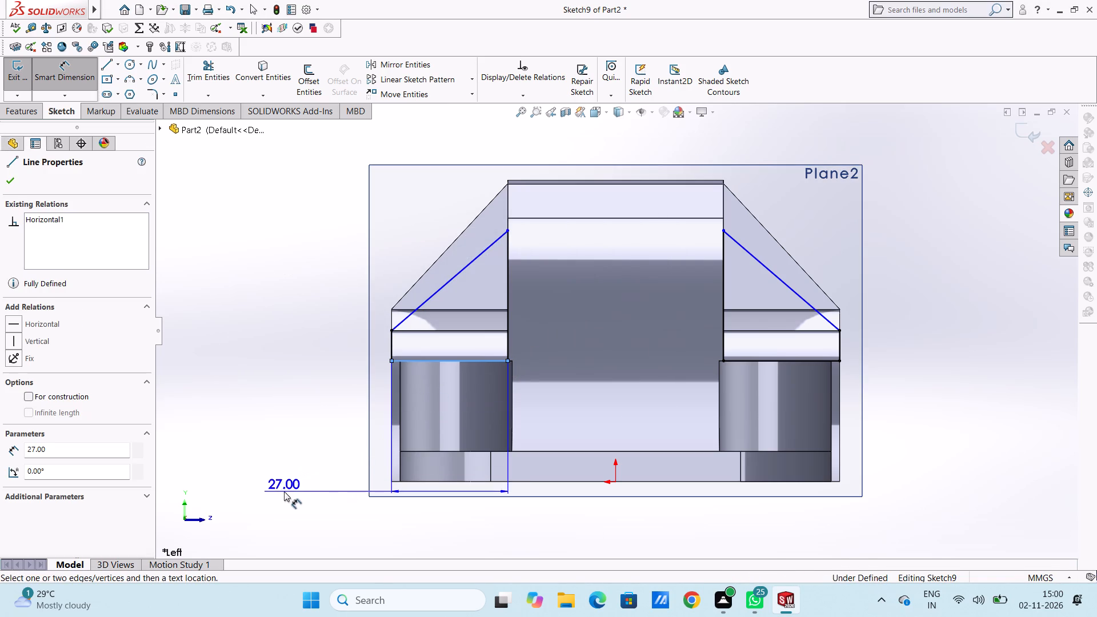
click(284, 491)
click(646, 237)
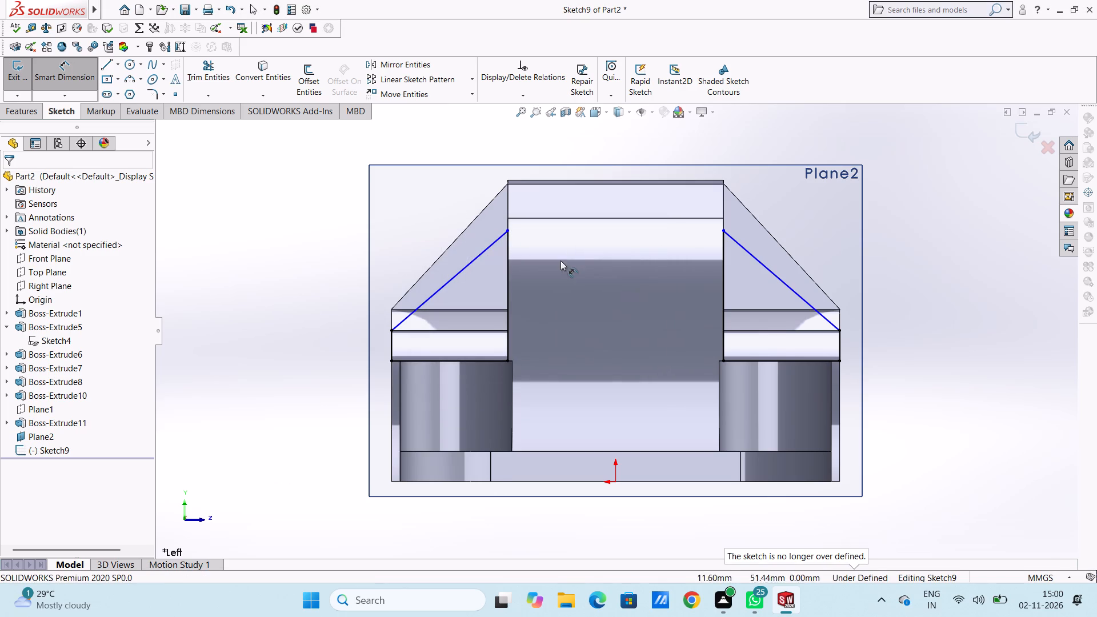
Dimension the top corner of each rib profile 0.8 mm below the tall body's horizontal edge.
click(522, 217)
click(508, 229)
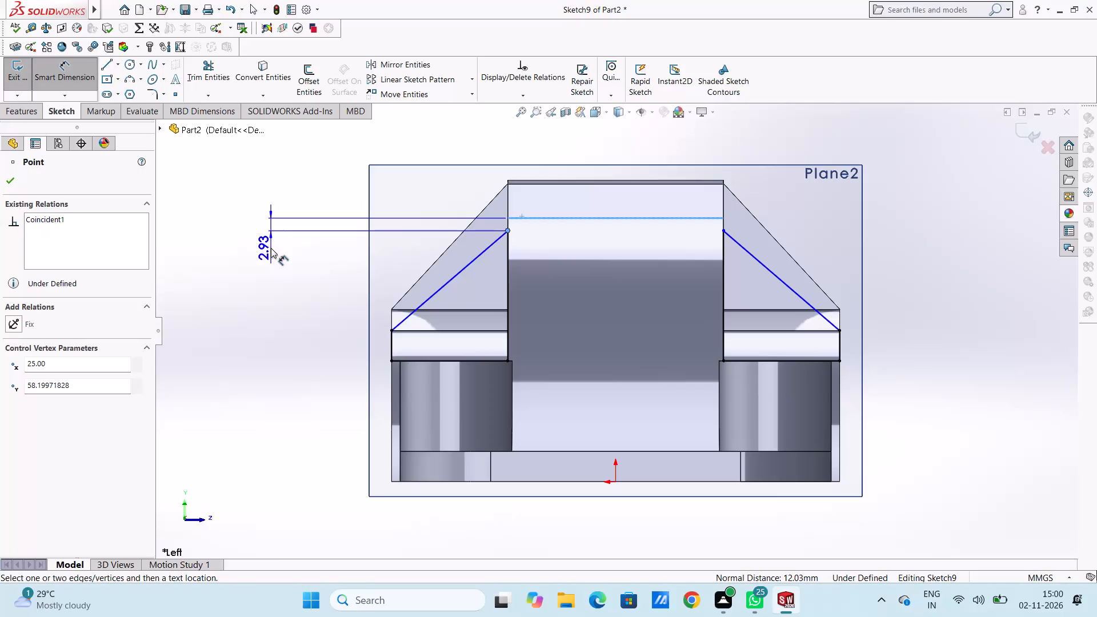
click(255, 249)
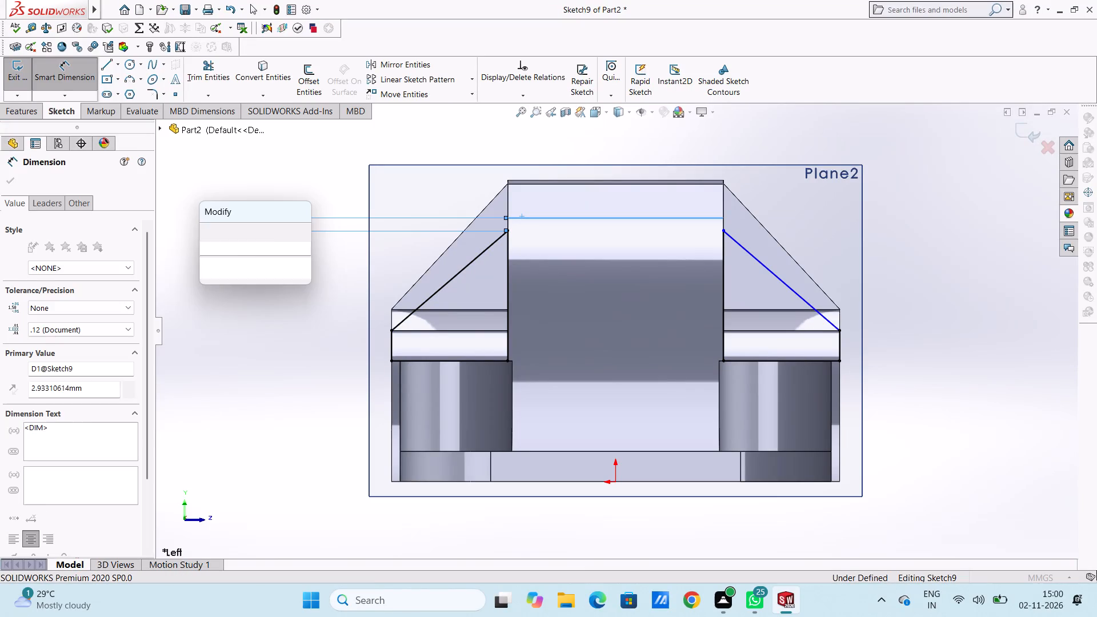
text(0.8)
key(Return)
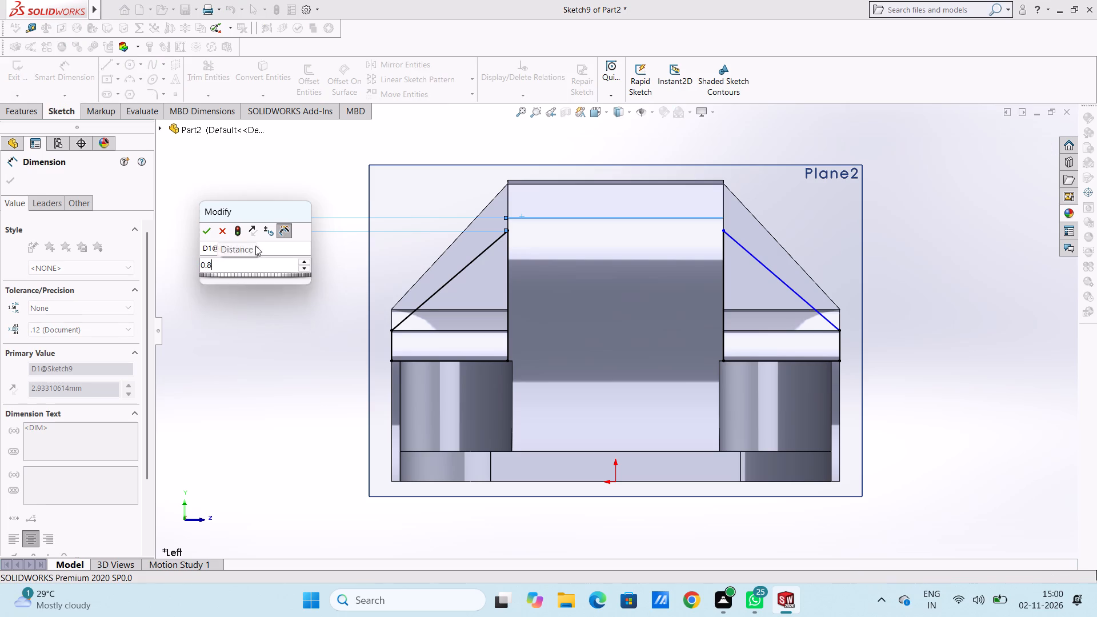
click(290, 178)
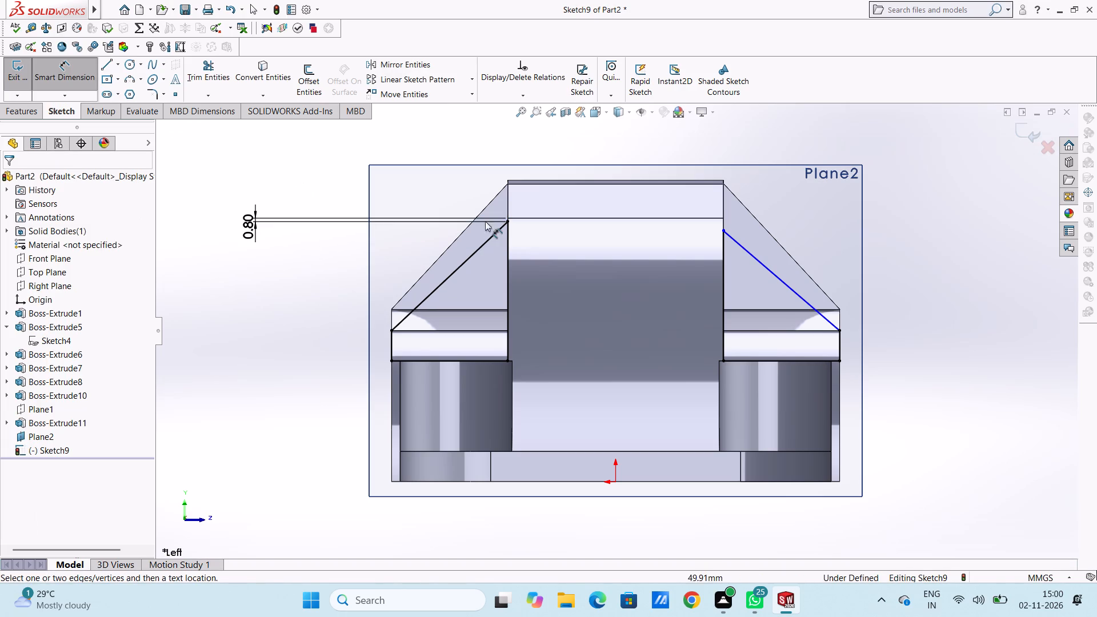
click(723, 234)
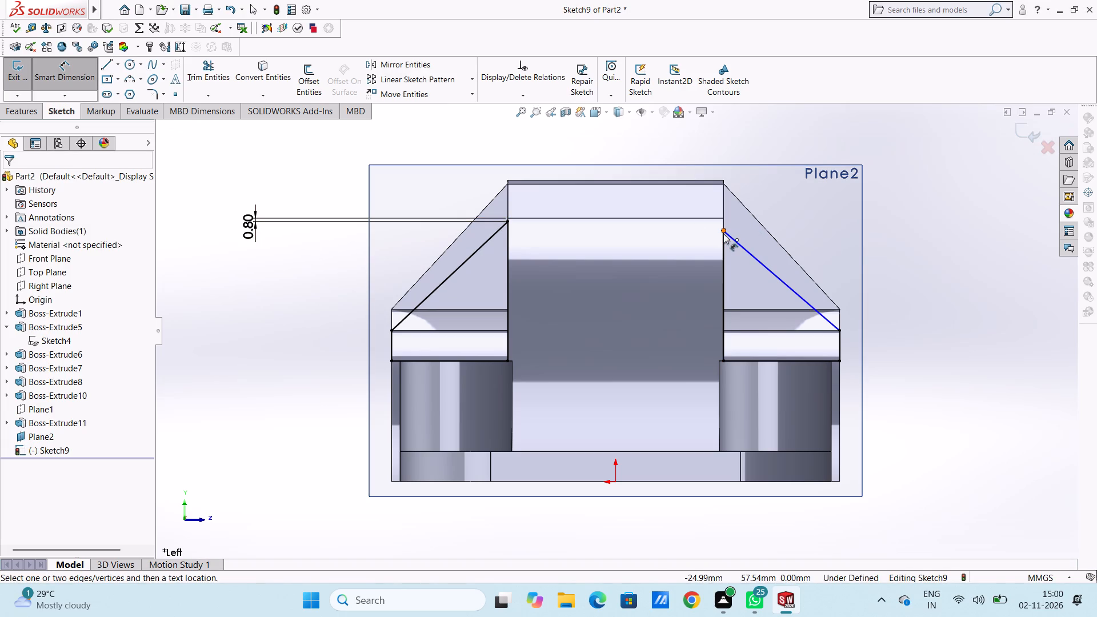
click(716, 217)
click(960, 208)
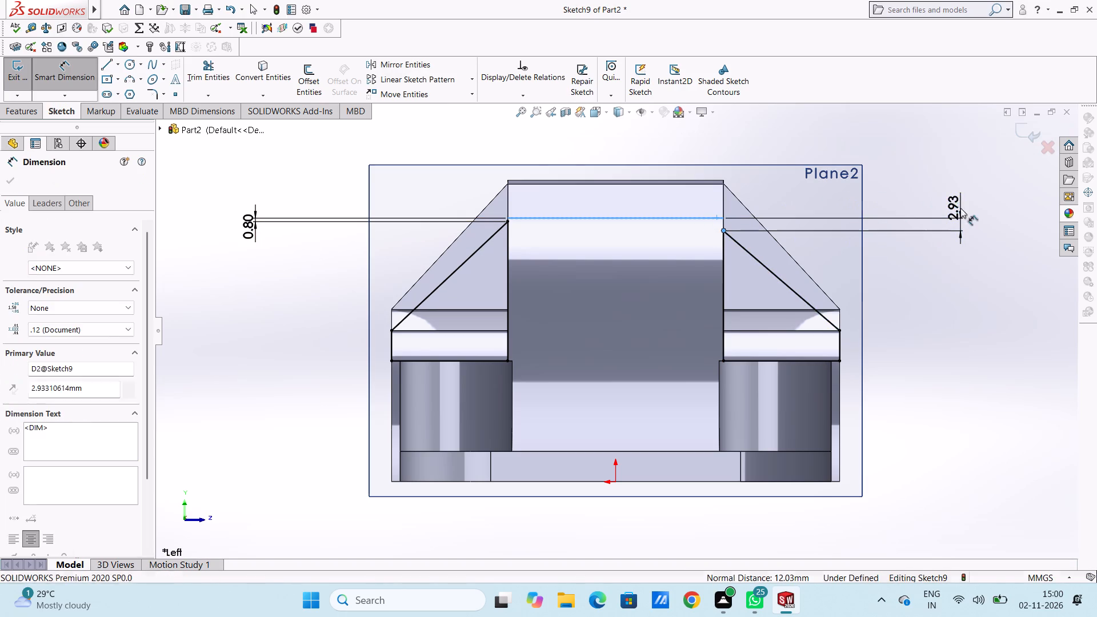
text(0.8)
key(Return)
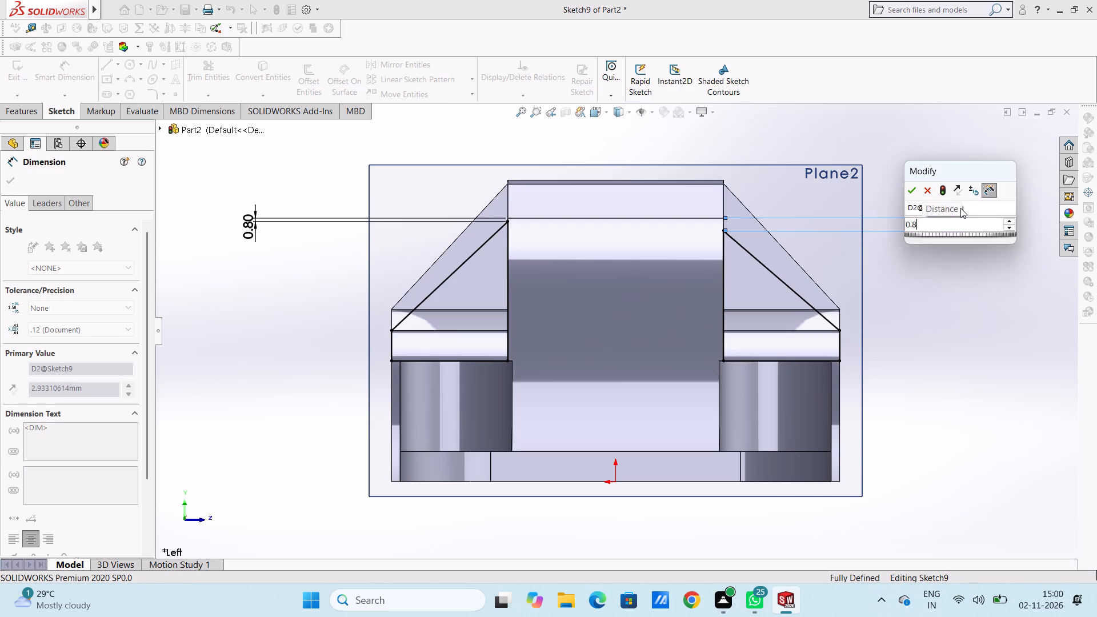
click(932, 335)
Examine how both rib profiles on Plane2 sit against the tall body and the lower arches.
middle_drag(932, 335, 925, 335)
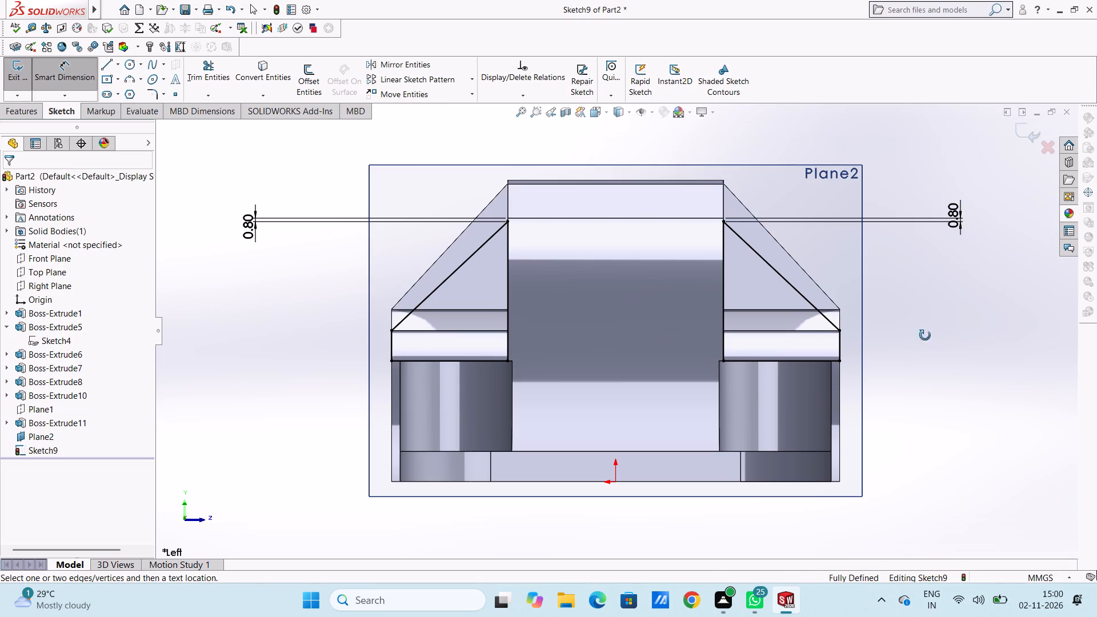
middle_drag(925, 335, 859, 354)
scroll(613, 344, up, 2)
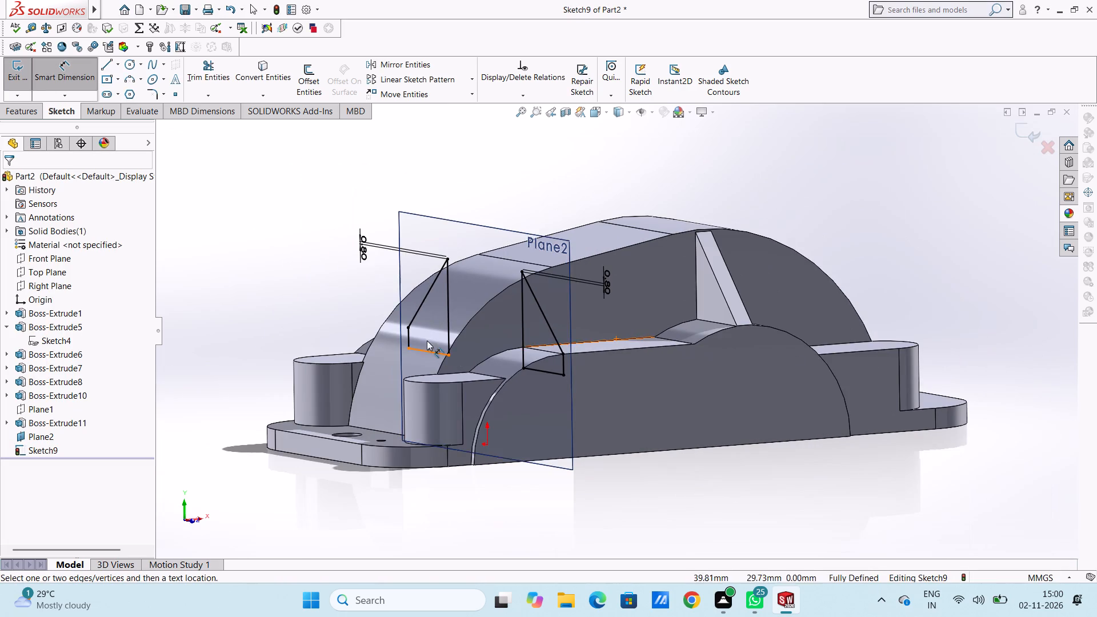
scroll(427, 340, down, 2)
scroll(419, 317, up, 3)
scroll(402, 315, down, 3)
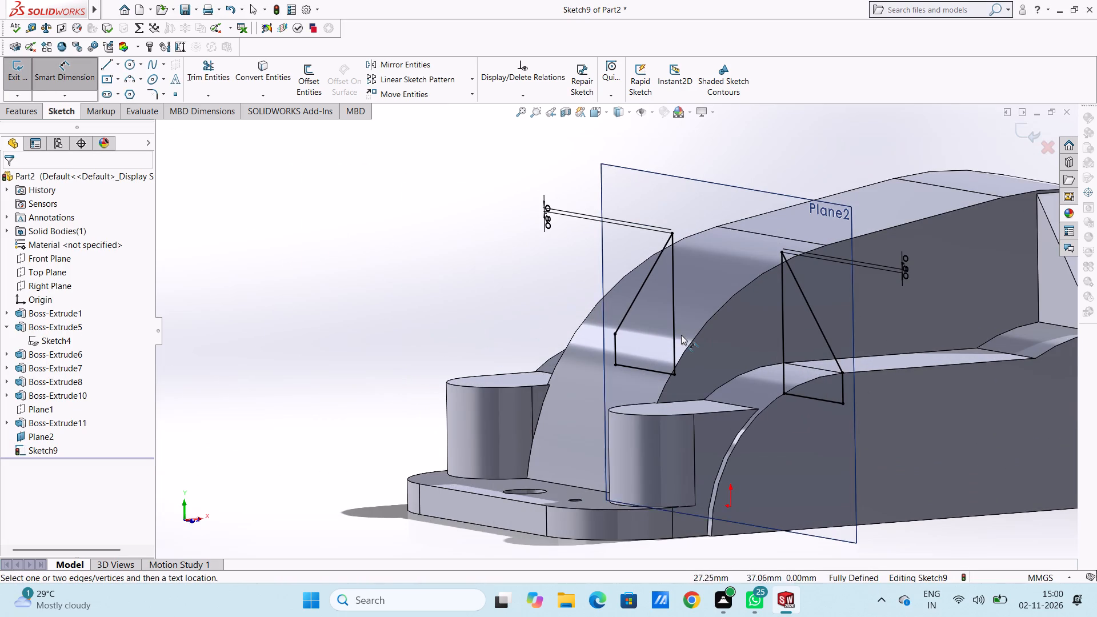
scroll(681, 335, up, 2)
scroll(780, 353, down, 2)
scroll(852, 348, up, 2)
scroll(810, 370, down, 2)
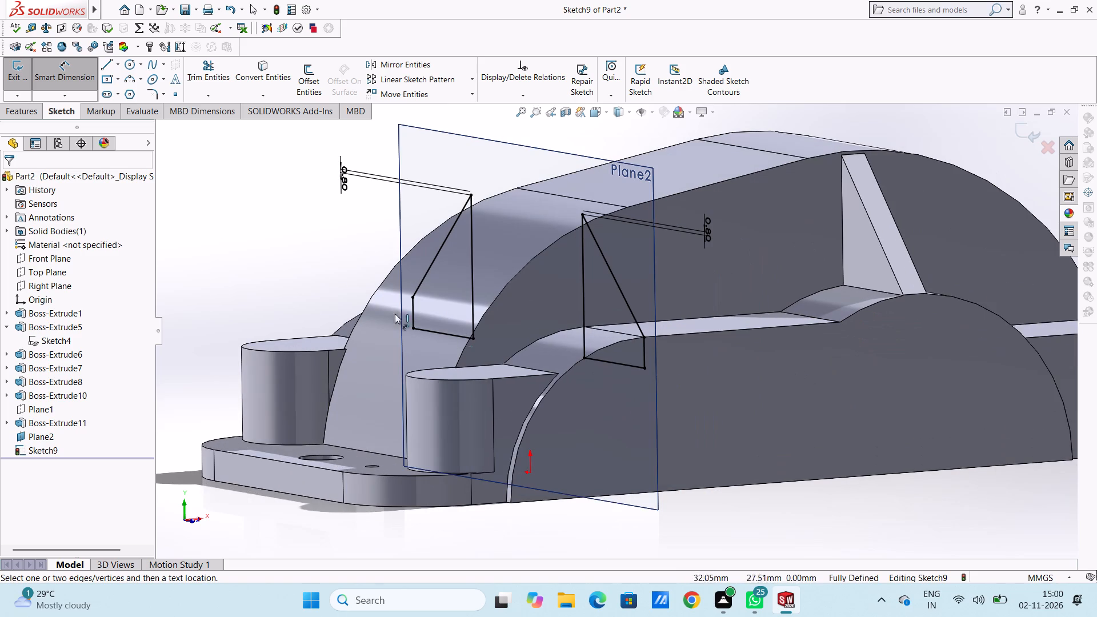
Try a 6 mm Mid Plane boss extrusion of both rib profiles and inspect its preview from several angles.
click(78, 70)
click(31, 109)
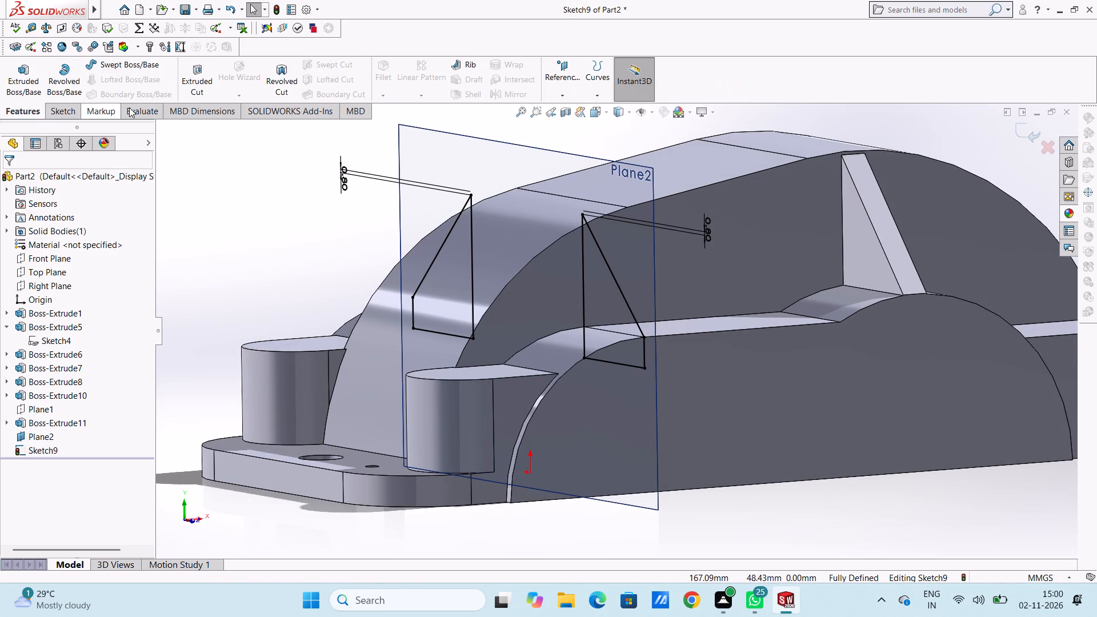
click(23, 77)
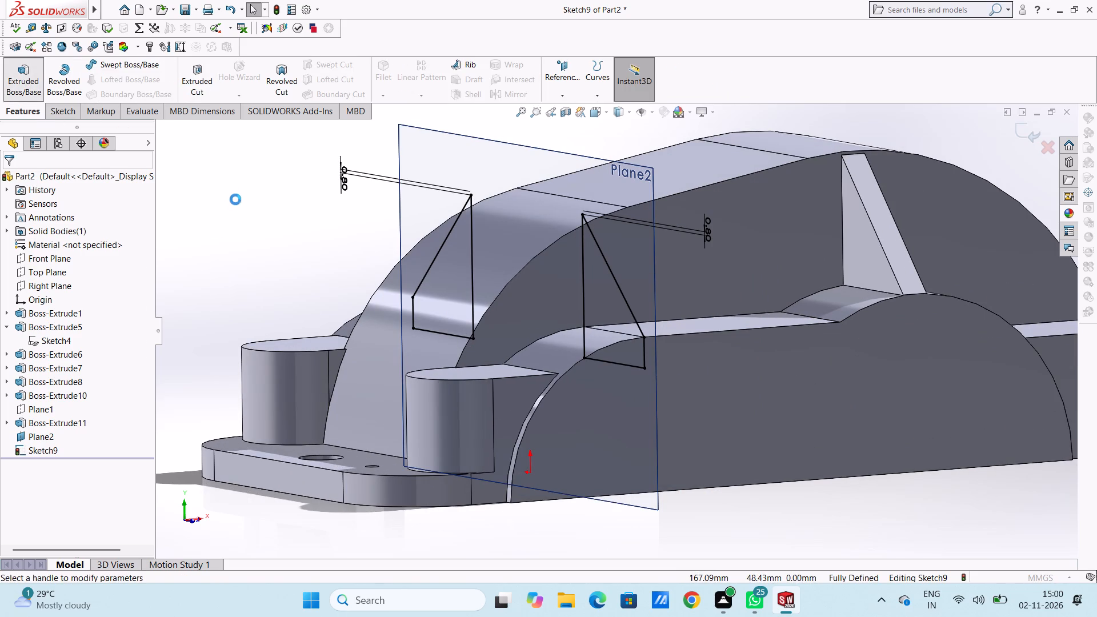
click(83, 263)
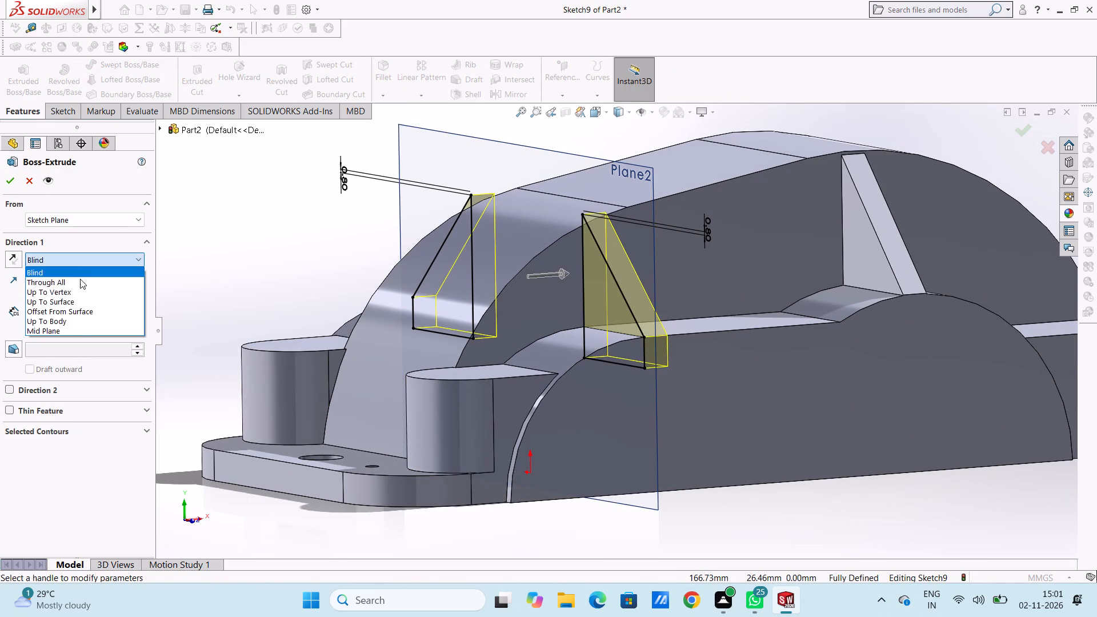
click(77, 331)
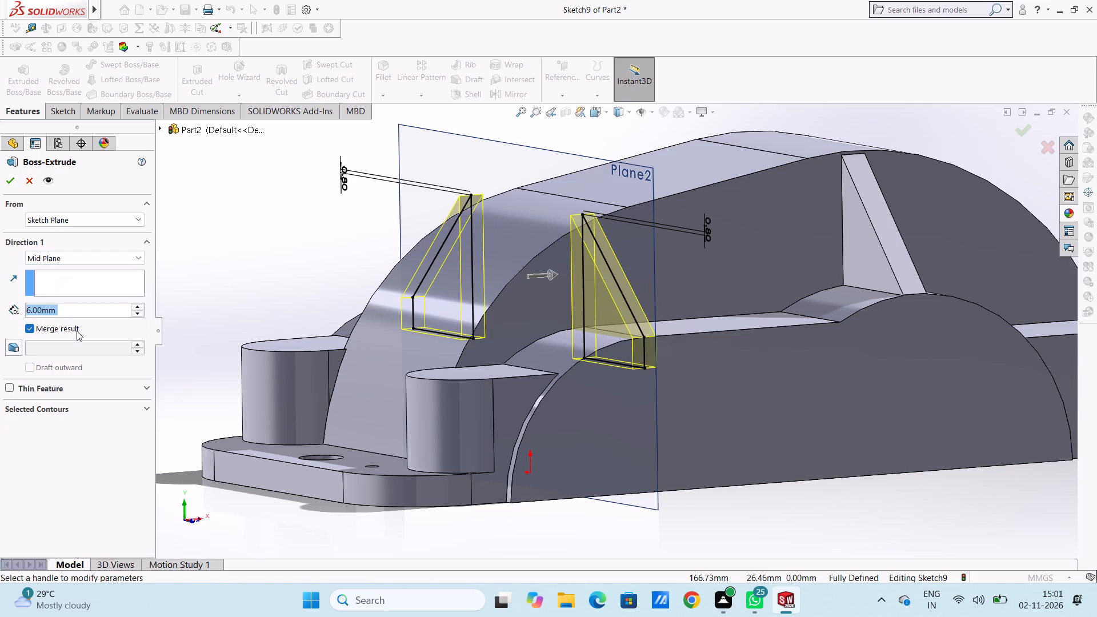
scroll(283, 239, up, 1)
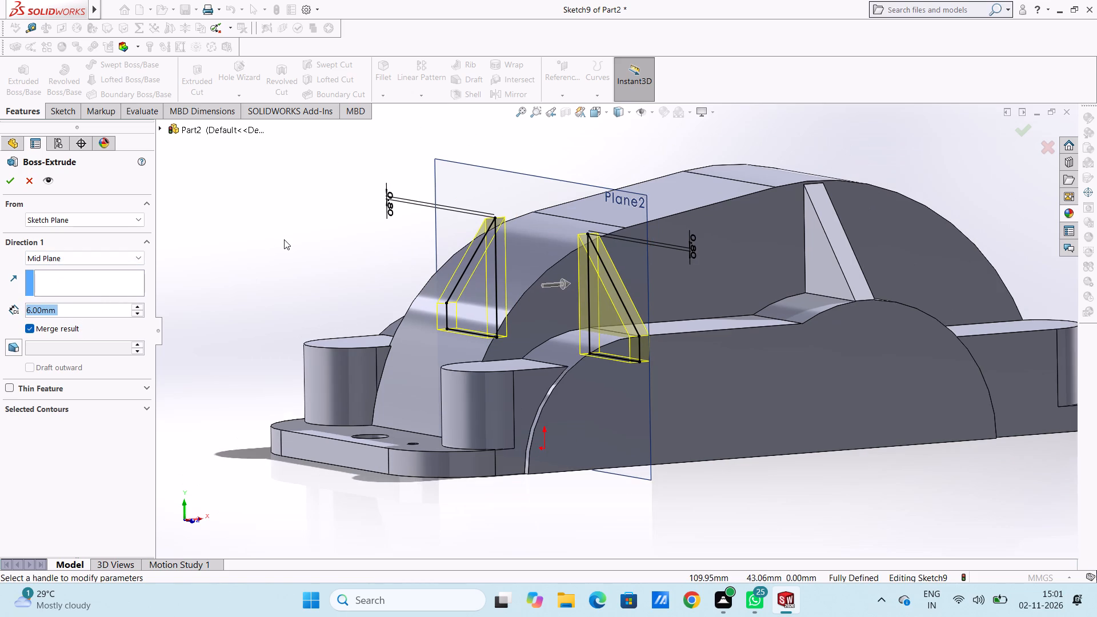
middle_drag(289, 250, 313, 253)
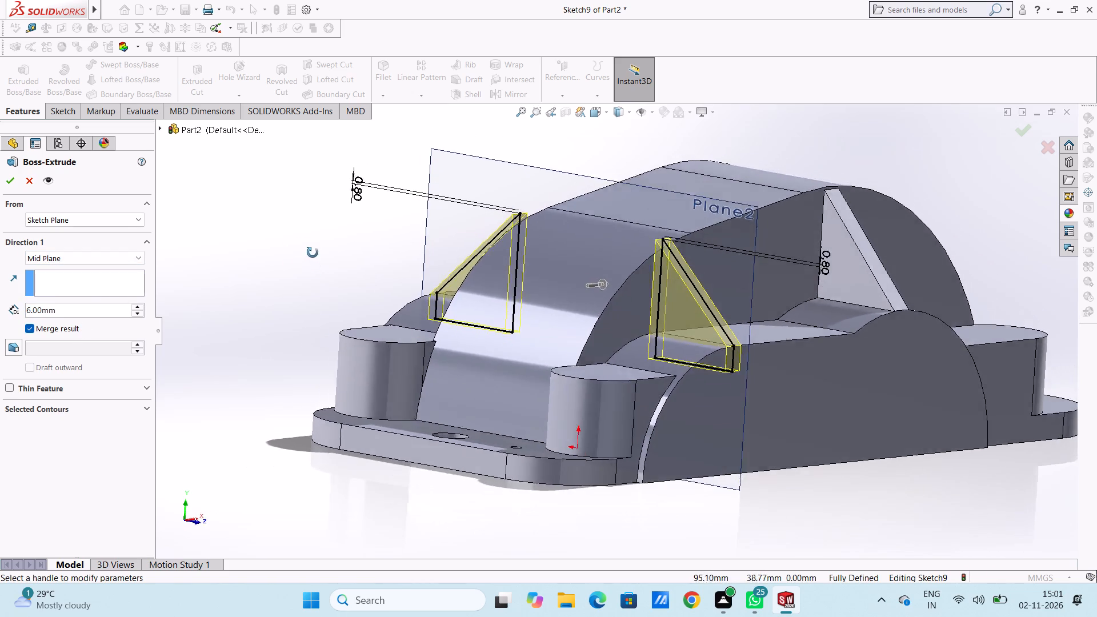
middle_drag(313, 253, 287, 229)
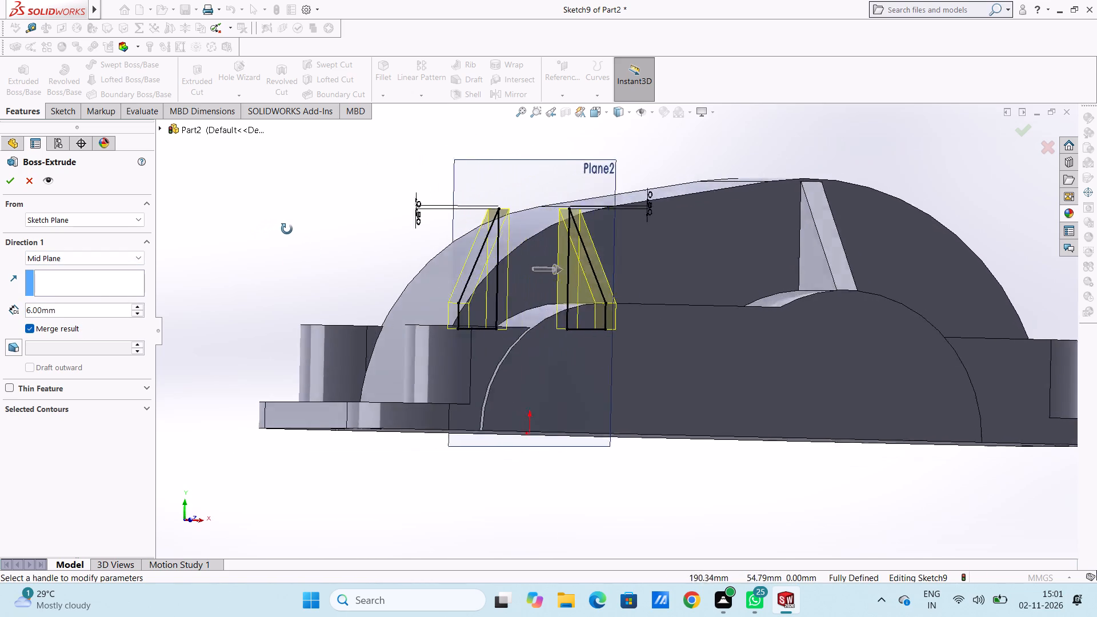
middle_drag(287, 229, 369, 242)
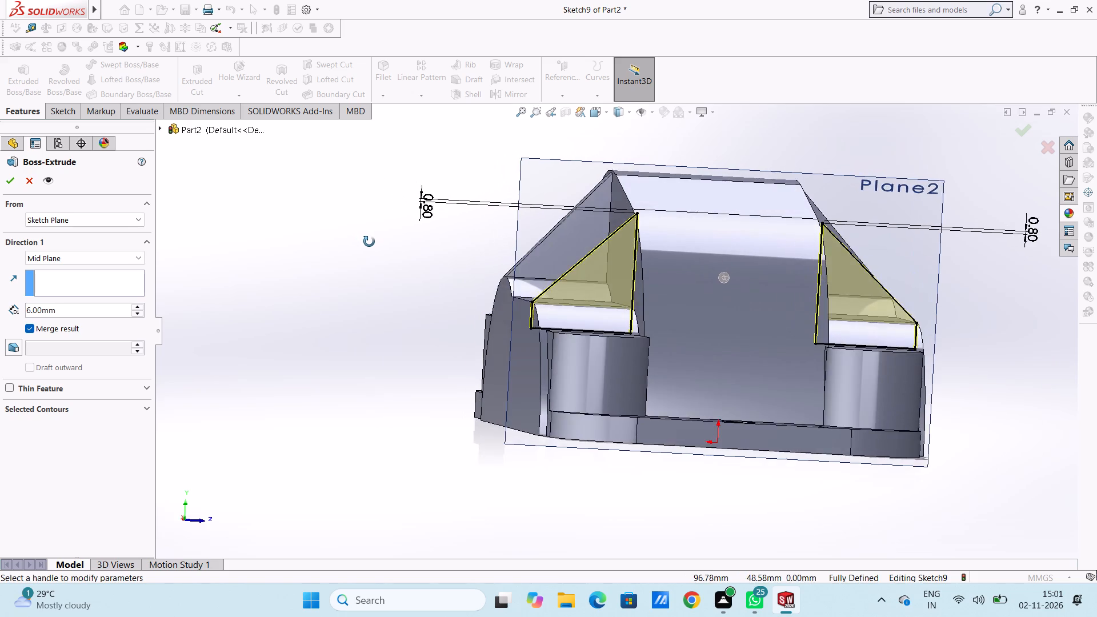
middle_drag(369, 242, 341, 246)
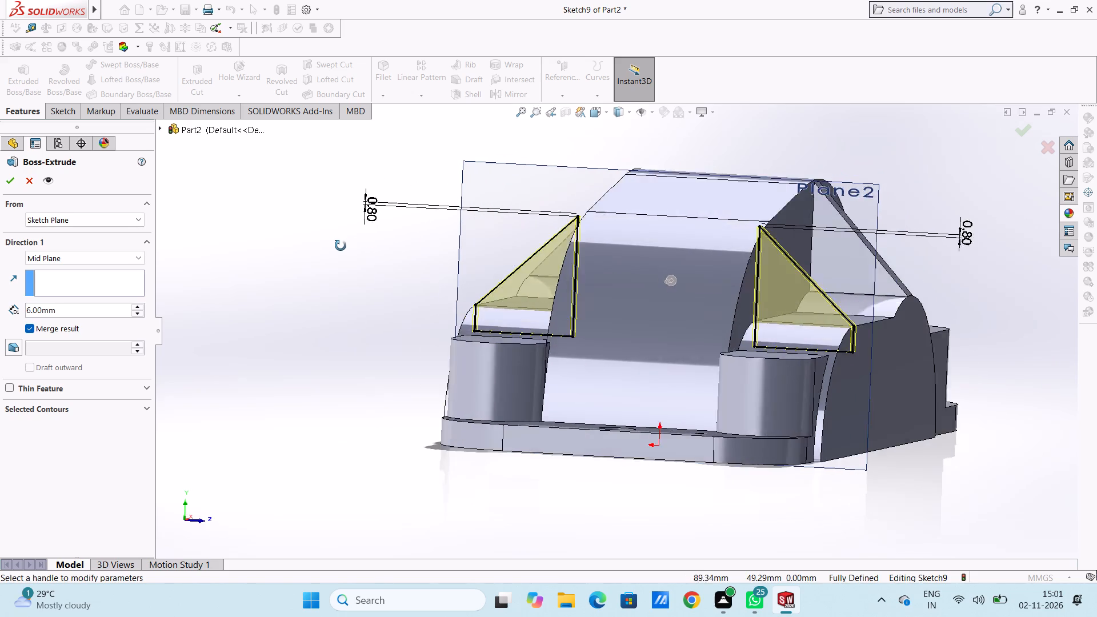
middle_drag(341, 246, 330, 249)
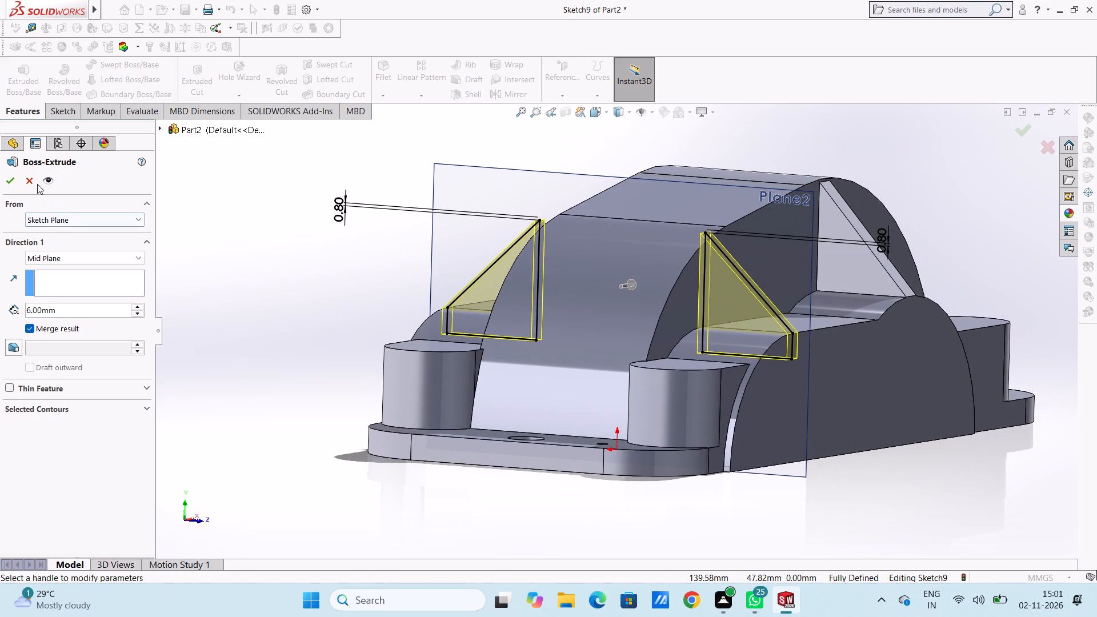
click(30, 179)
Set the first rib profile's top-corner offset from the tall body's edge to 3 mm.
middle_drag(283, 251, 275, 232)
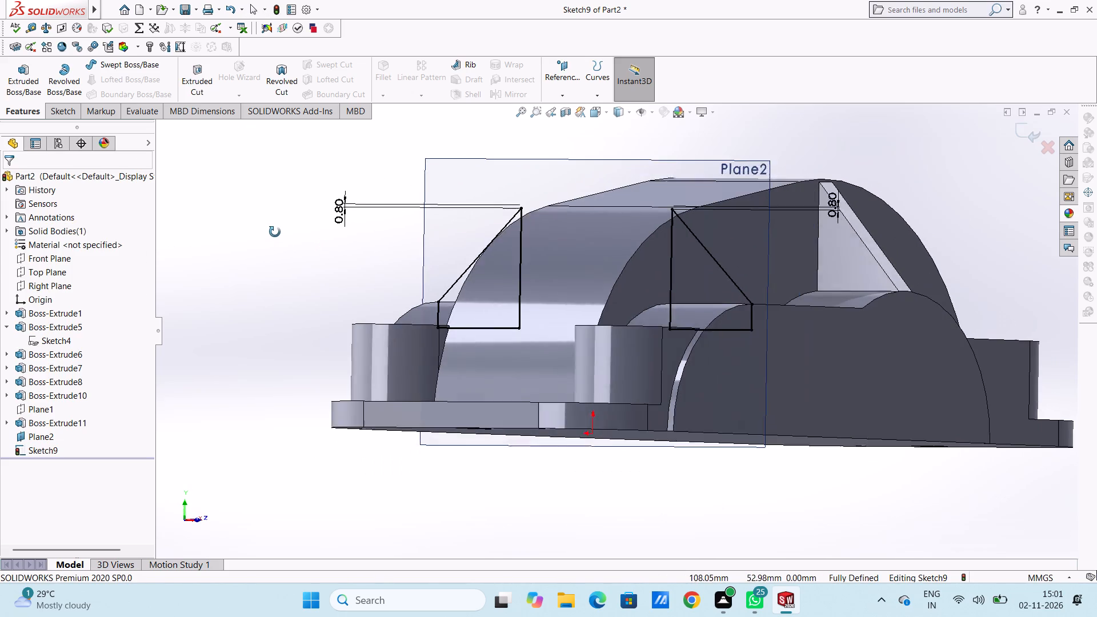
middle_drag(275, 232, 281, 232)
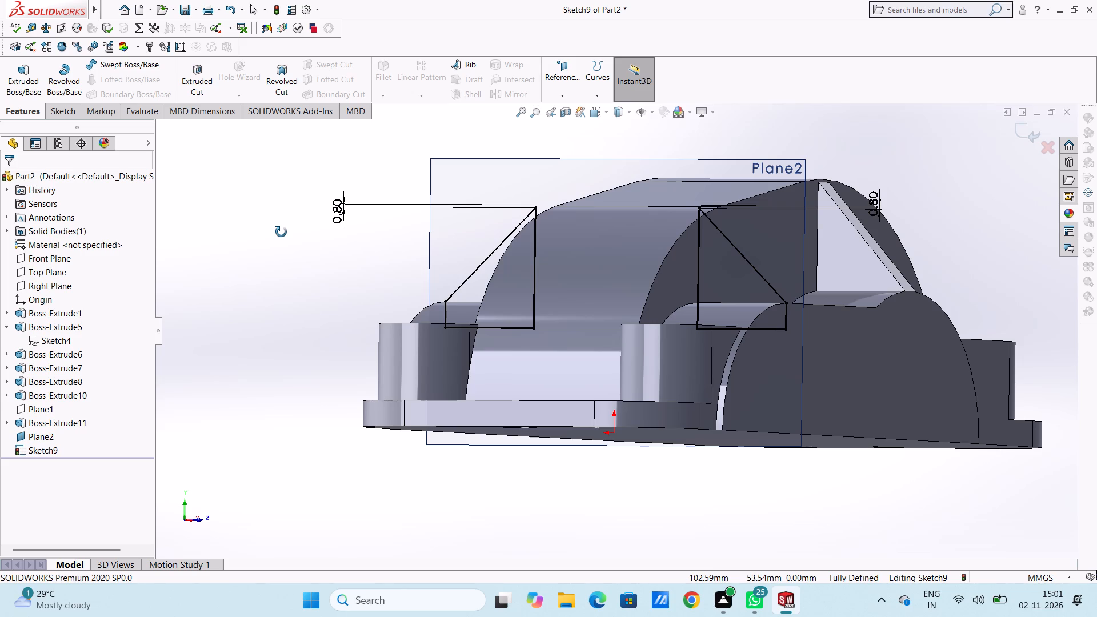
middle_drag(281, 232, 287, 233)
double_click(343, 209)
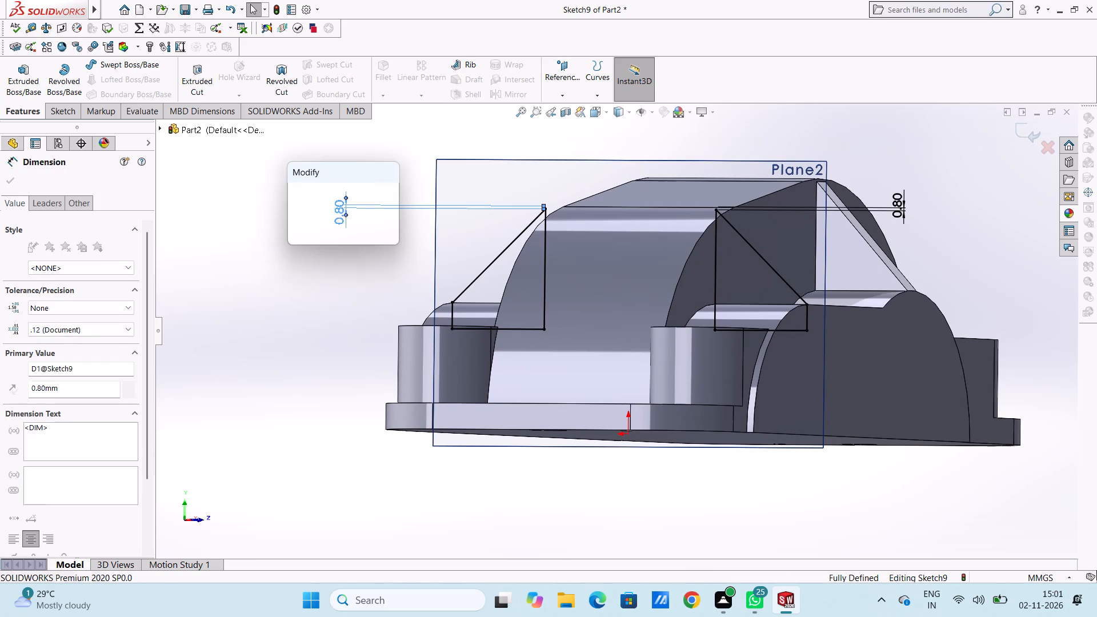
key(3)
key(Return)
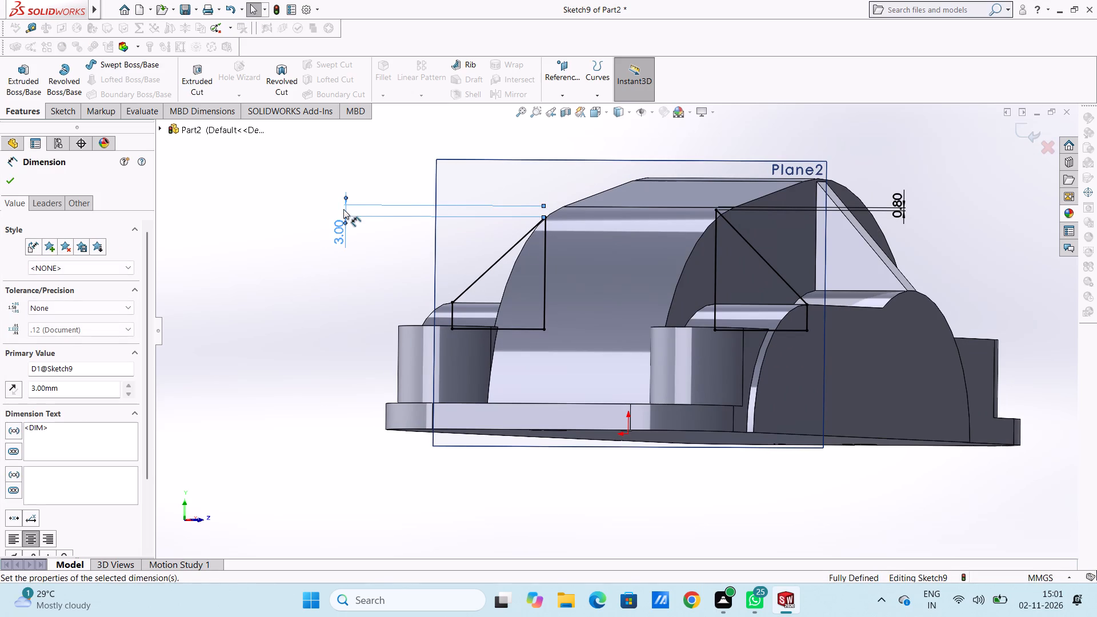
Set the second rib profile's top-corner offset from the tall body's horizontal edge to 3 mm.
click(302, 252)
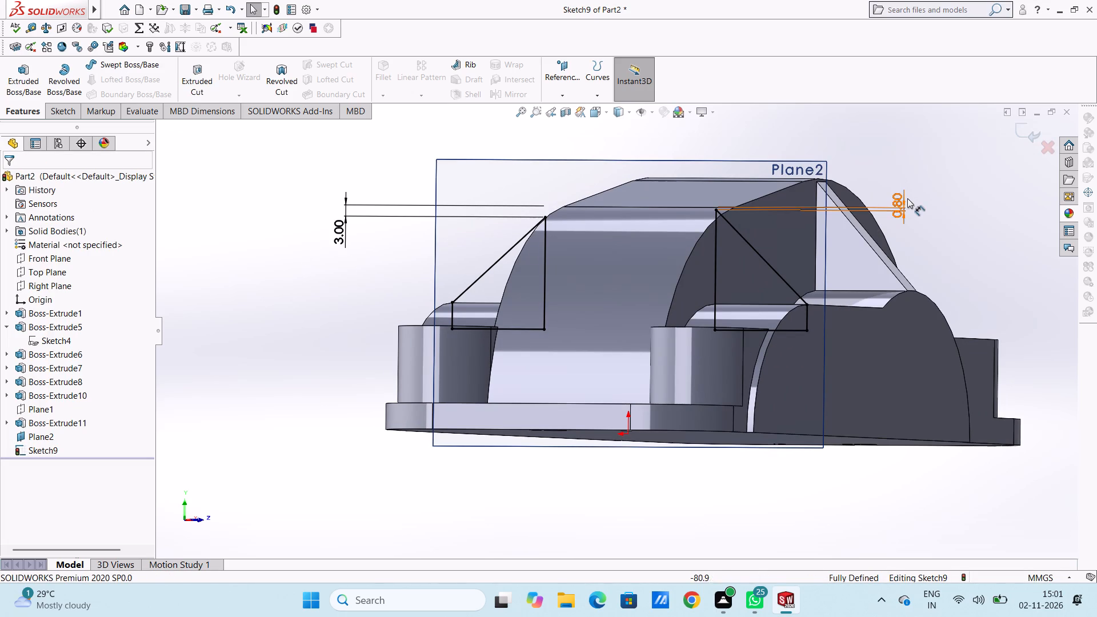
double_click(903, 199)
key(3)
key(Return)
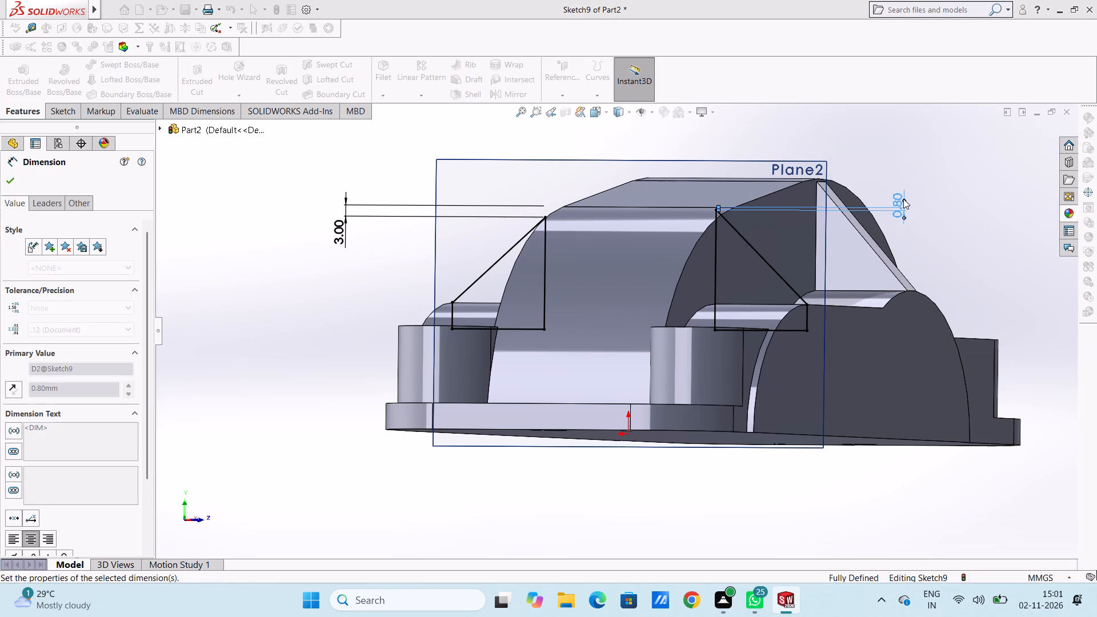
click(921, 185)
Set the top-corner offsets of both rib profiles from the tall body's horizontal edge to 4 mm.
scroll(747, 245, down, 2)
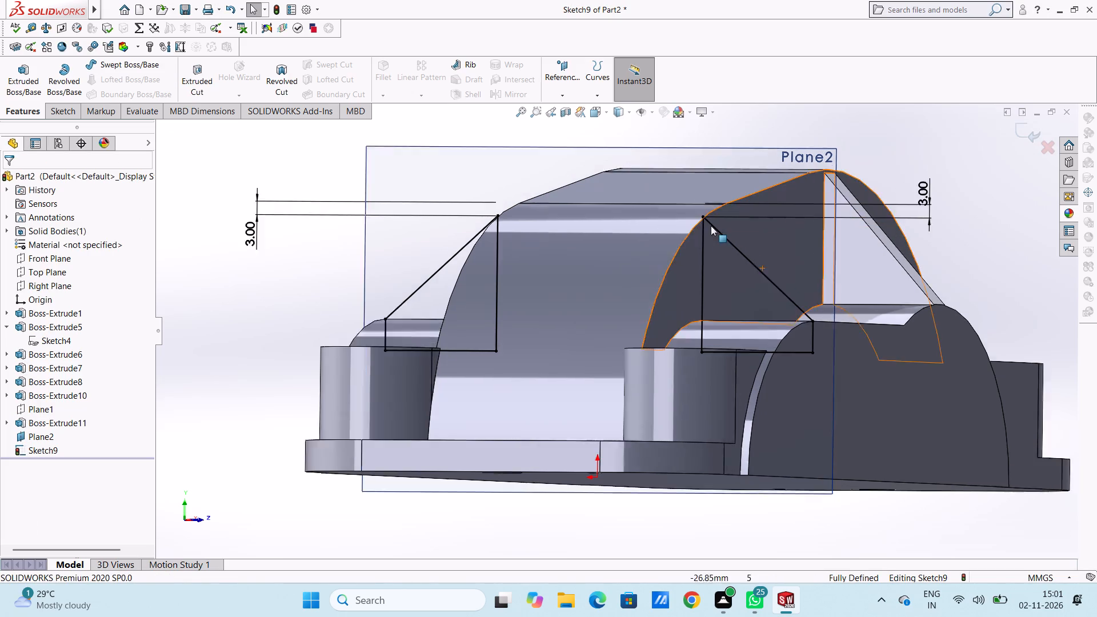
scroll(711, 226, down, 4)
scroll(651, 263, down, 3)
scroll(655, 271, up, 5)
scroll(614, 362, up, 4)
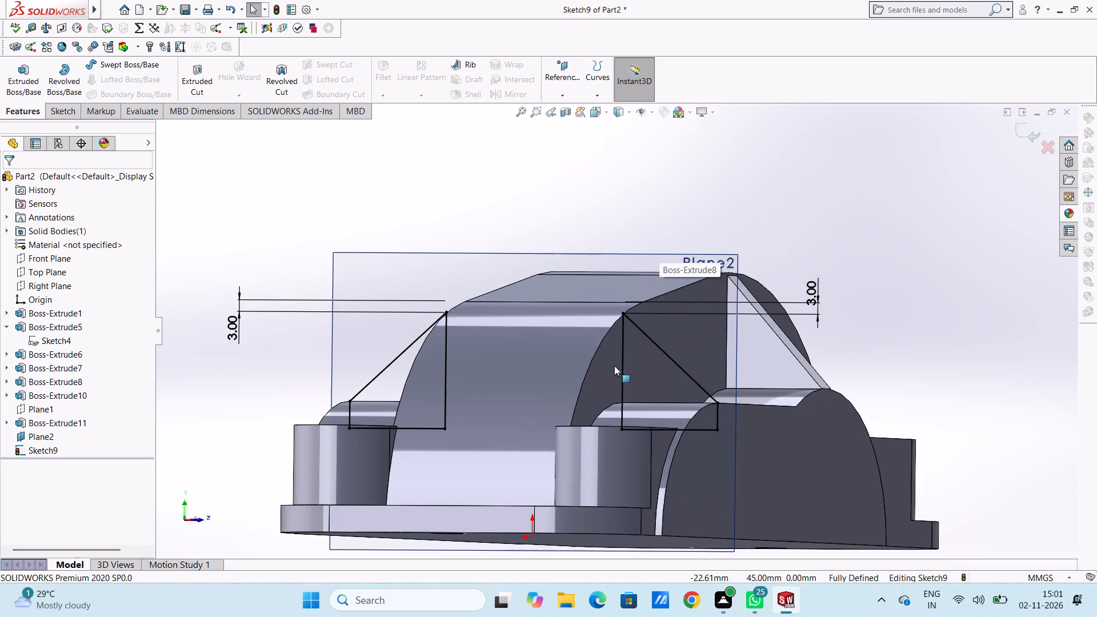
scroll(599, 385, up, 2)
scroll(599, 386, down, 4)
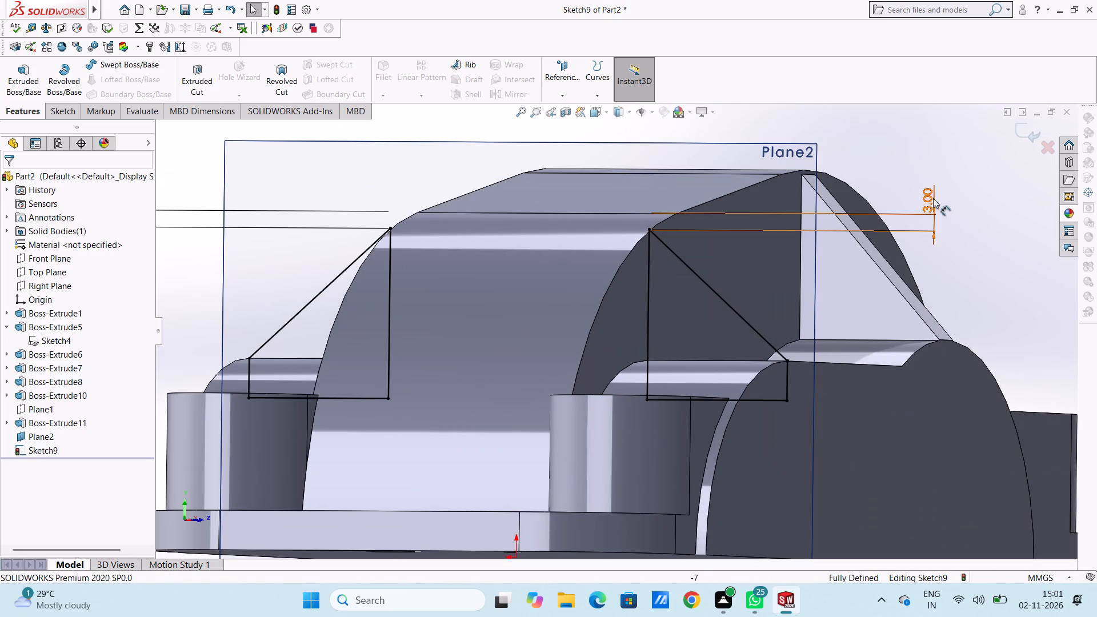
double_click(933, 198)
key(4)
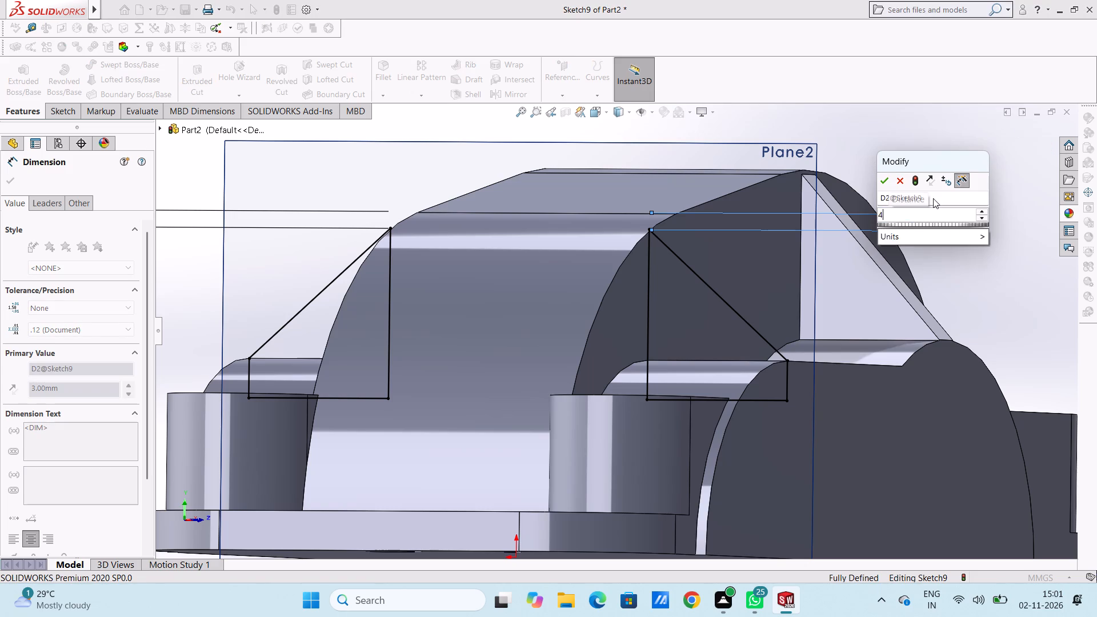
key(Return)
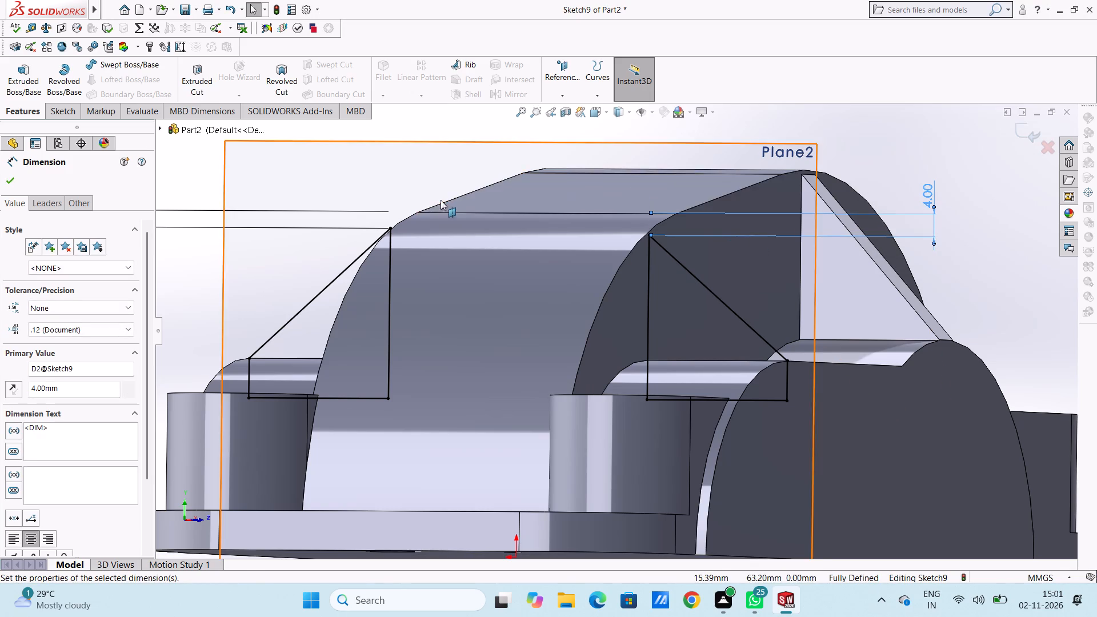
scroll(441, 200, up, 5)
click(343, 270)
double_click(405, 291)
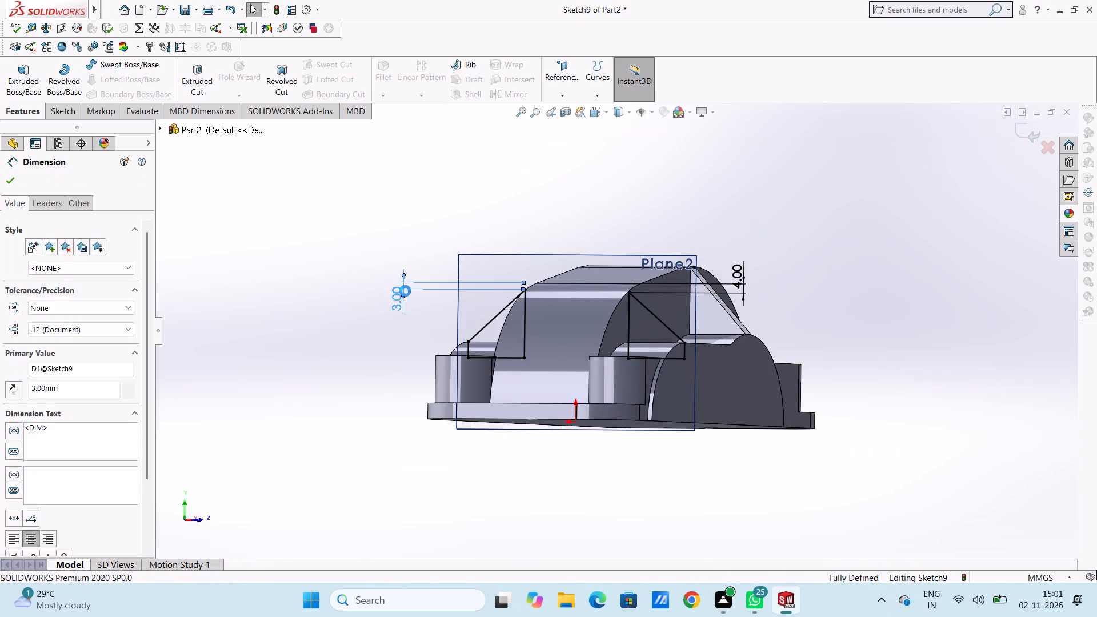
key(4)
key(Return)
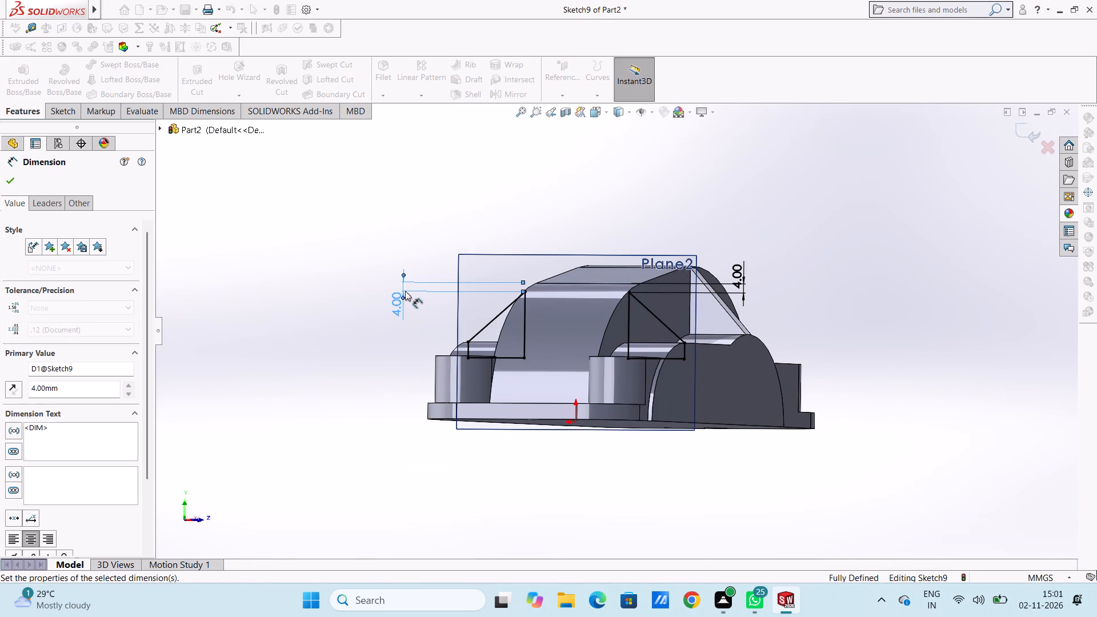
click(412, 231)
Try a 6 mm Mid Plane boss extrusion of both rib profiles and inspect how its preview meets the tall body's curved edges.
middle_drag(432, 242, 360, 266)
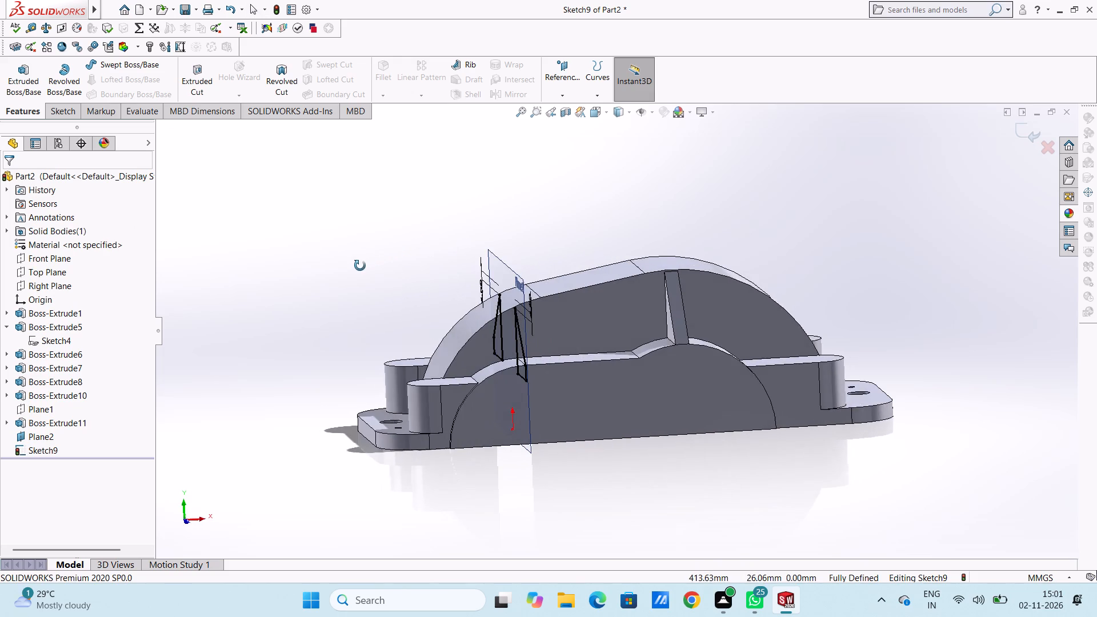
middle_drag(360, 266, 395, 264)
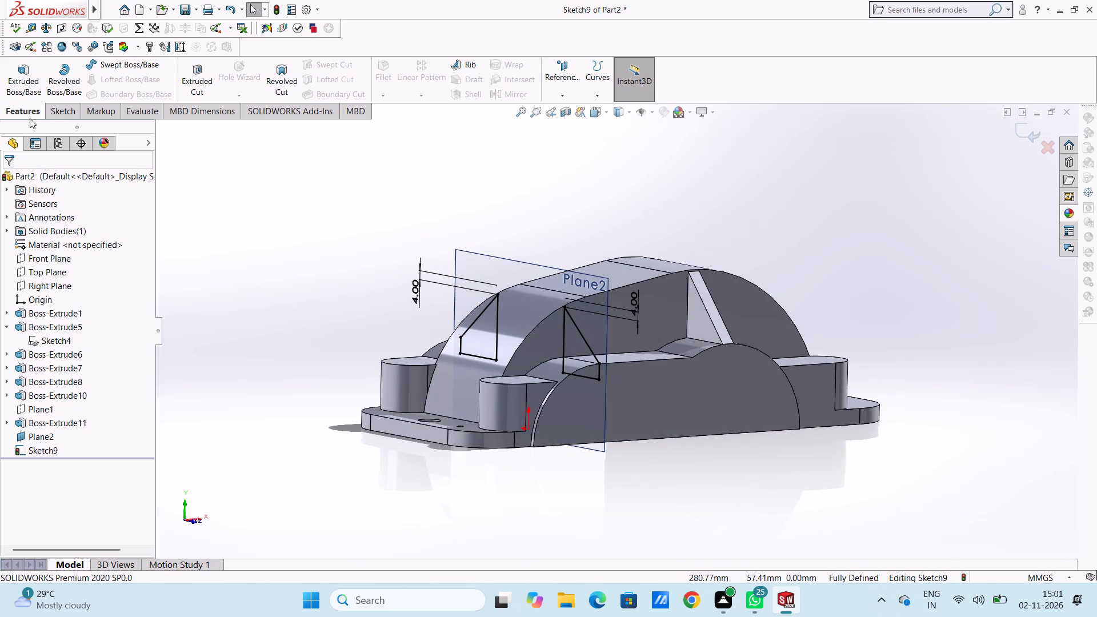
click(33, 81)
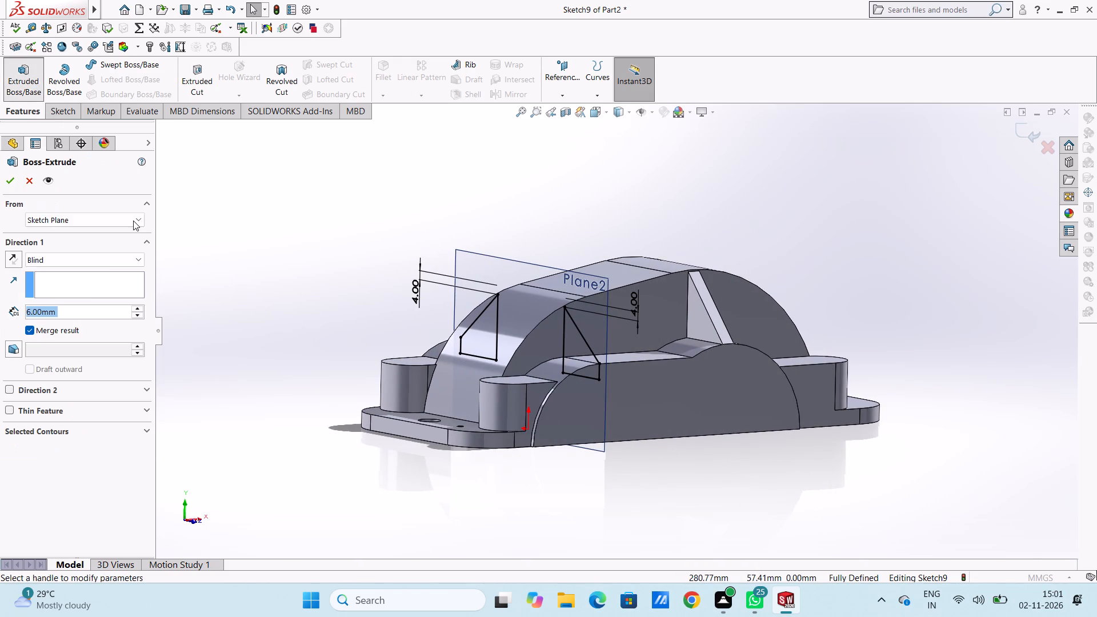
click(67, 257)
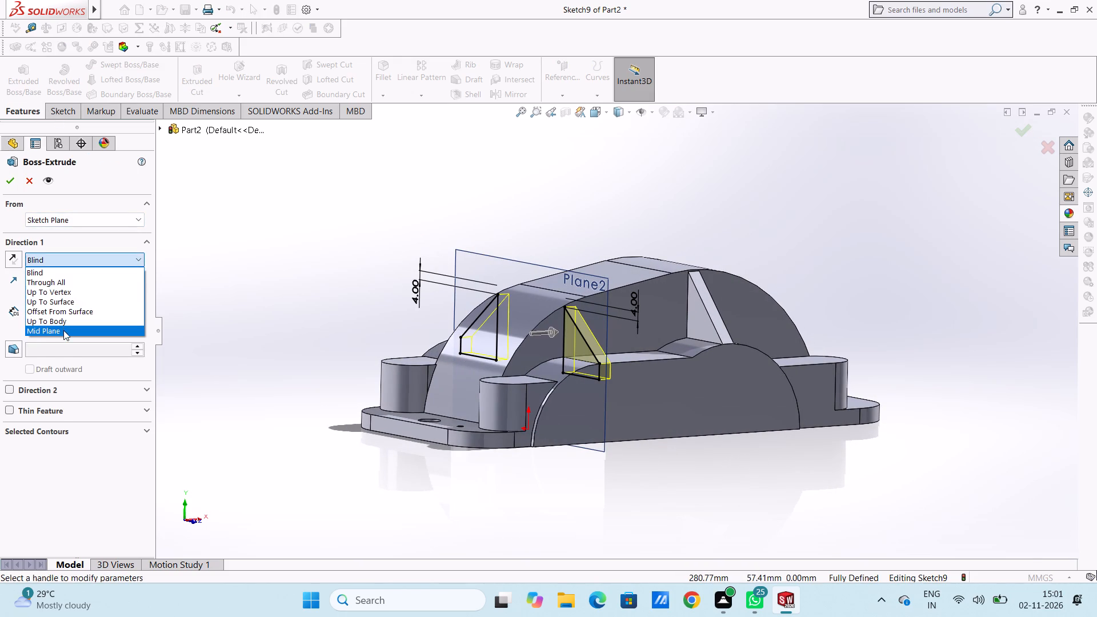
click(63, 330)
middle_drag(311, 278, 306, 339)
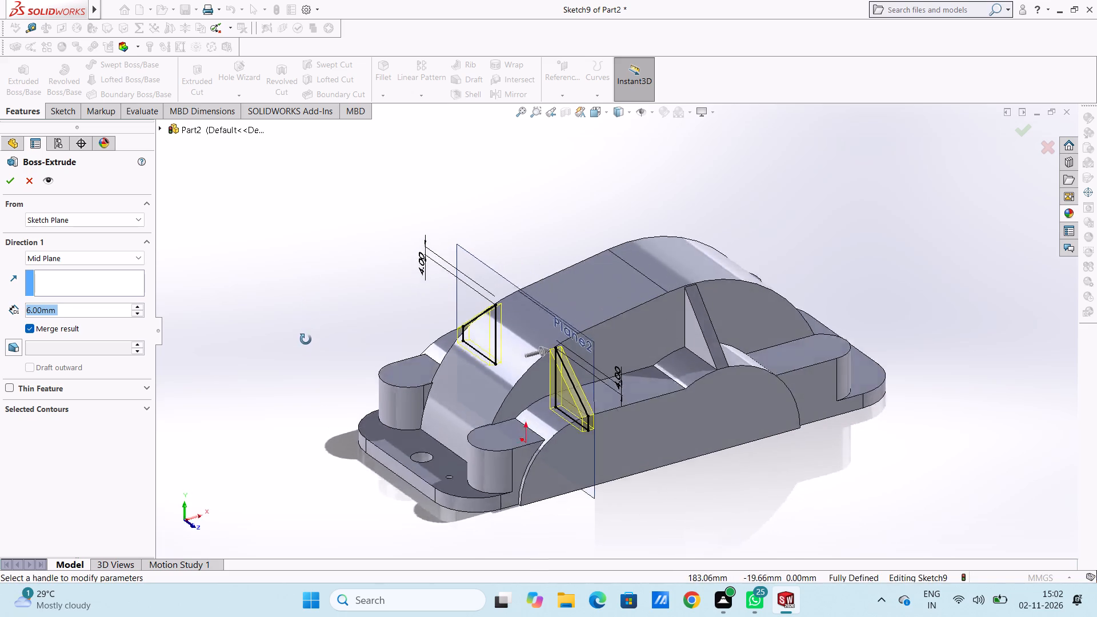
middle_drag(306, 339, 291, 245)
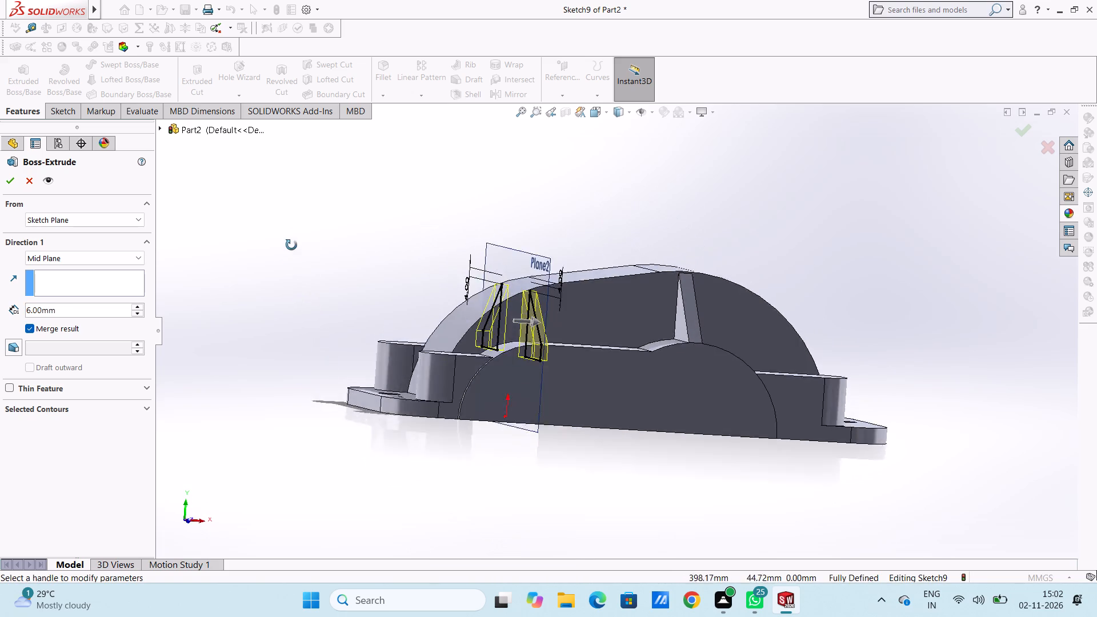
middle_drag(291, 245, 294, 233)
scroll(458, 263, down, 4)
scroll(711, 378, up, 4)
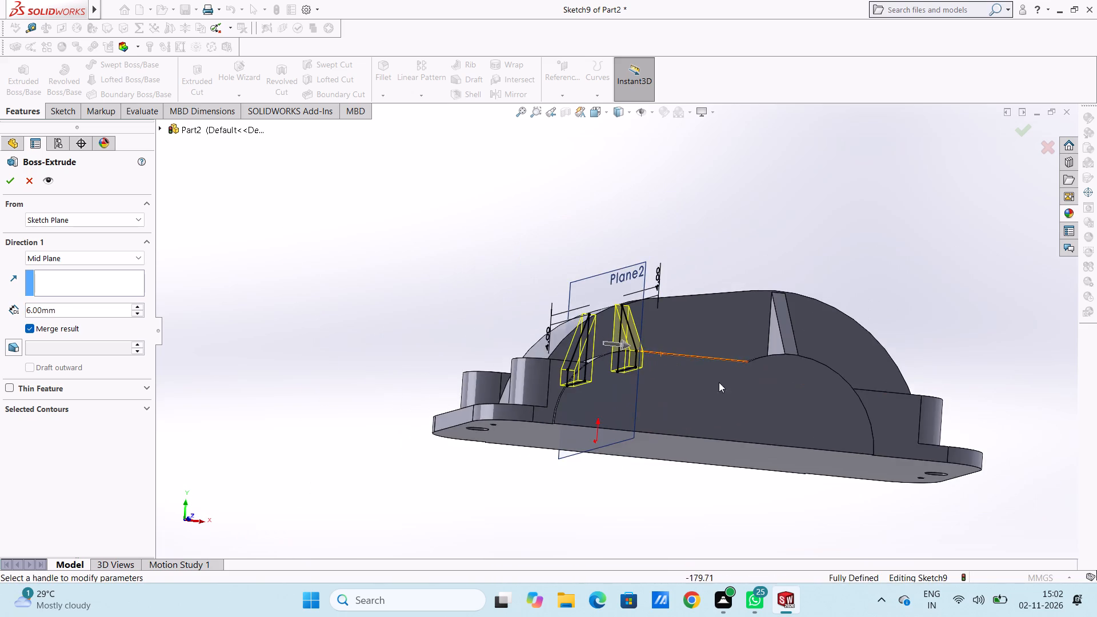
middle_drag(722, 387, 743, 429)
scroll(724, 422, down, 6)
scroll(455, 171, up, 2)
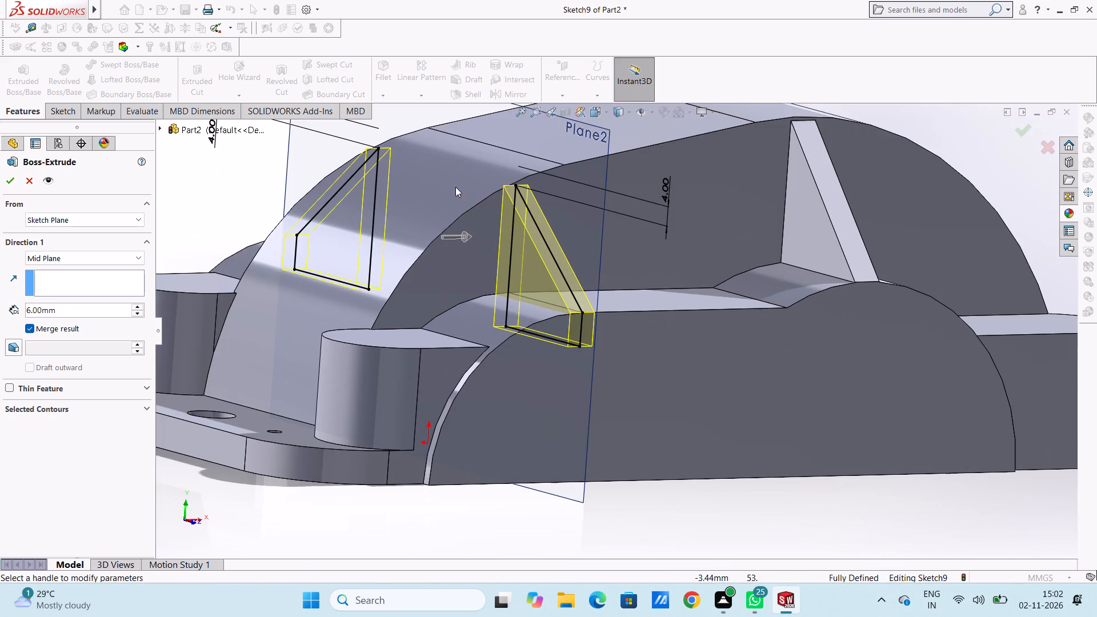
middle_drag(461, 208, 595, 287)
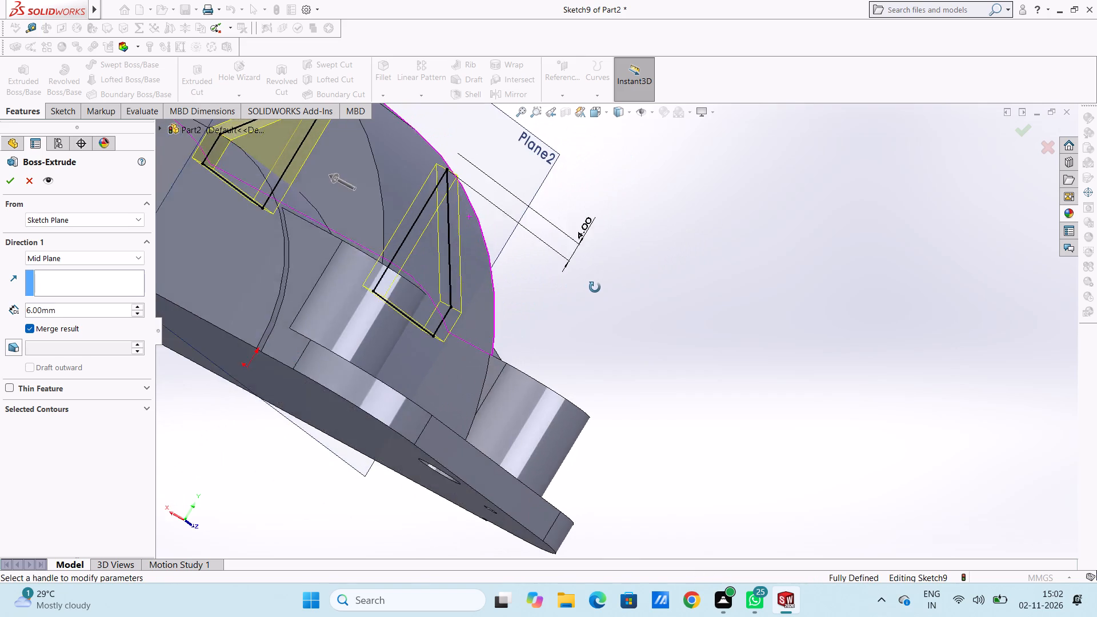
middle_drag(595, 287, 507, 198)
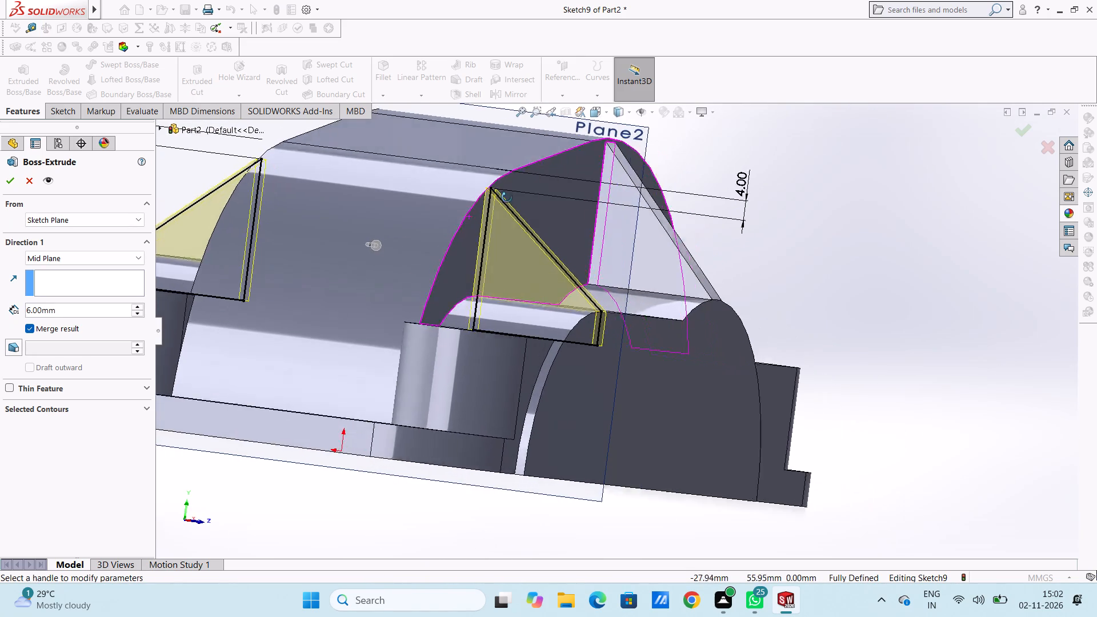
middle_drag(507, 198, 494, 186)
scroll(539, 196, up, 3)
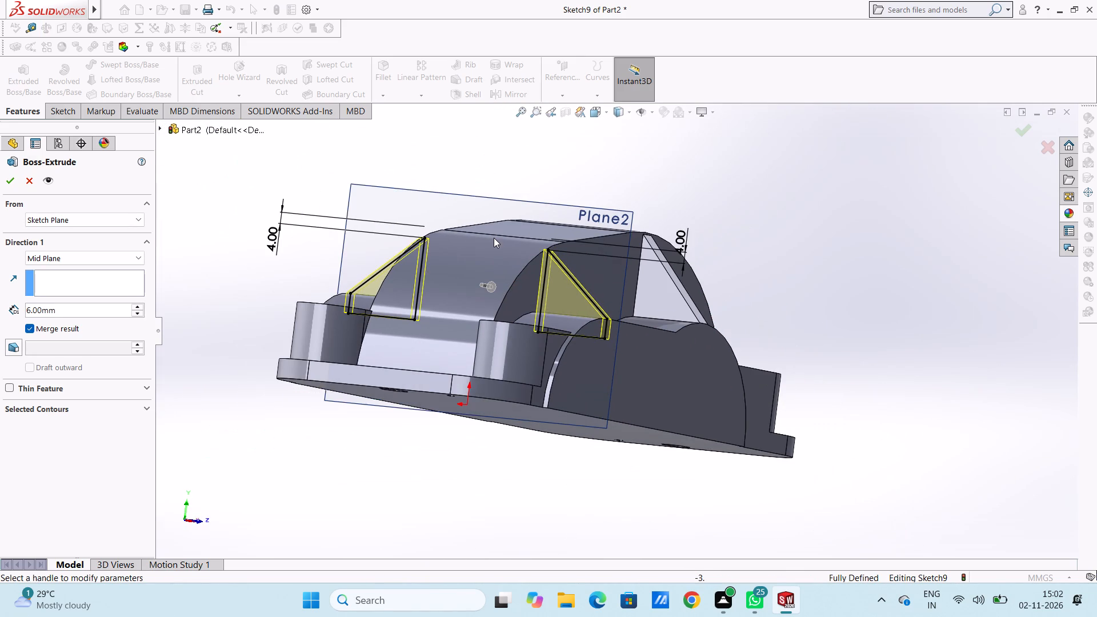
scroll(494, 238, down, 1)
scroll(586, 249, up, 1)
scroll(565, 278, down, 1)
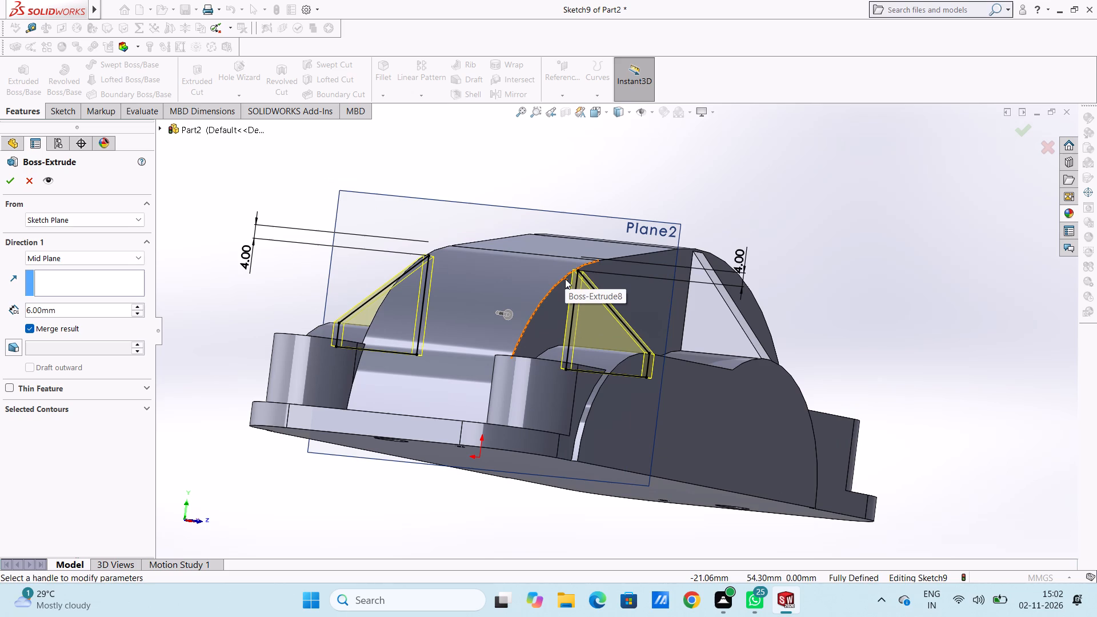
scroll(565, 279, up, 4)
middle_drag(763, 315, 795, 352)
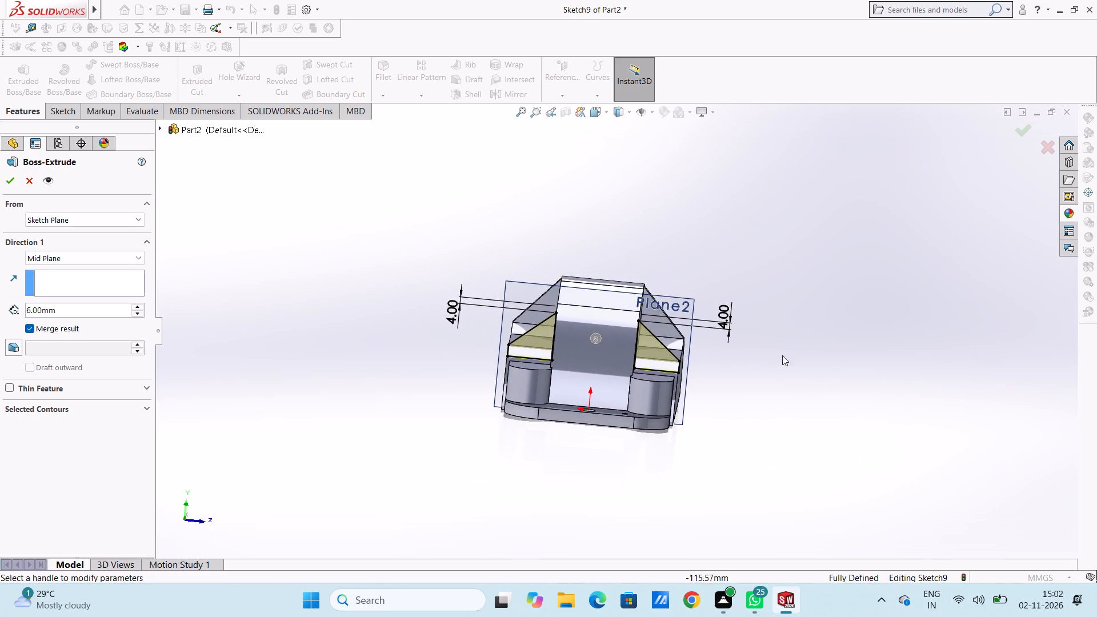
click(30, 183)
Set the top-corner offsets of both rib profiles from the tall body's horizontal edge to 4.2 mm.
double_click(725, 315)
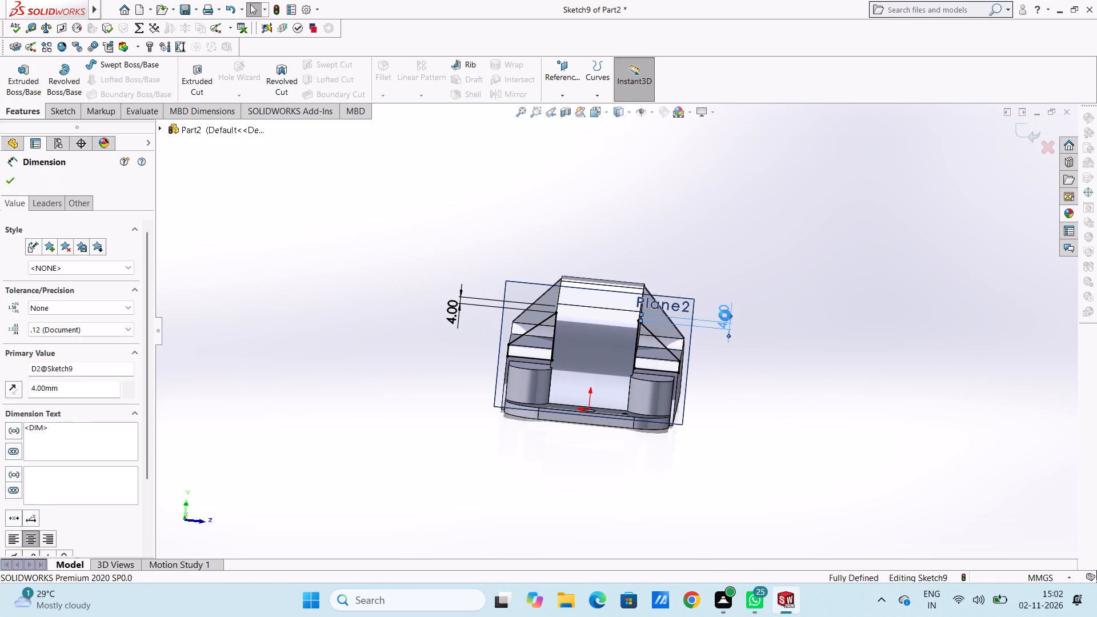
text(4.2)
key(Return)
click(406, 286)
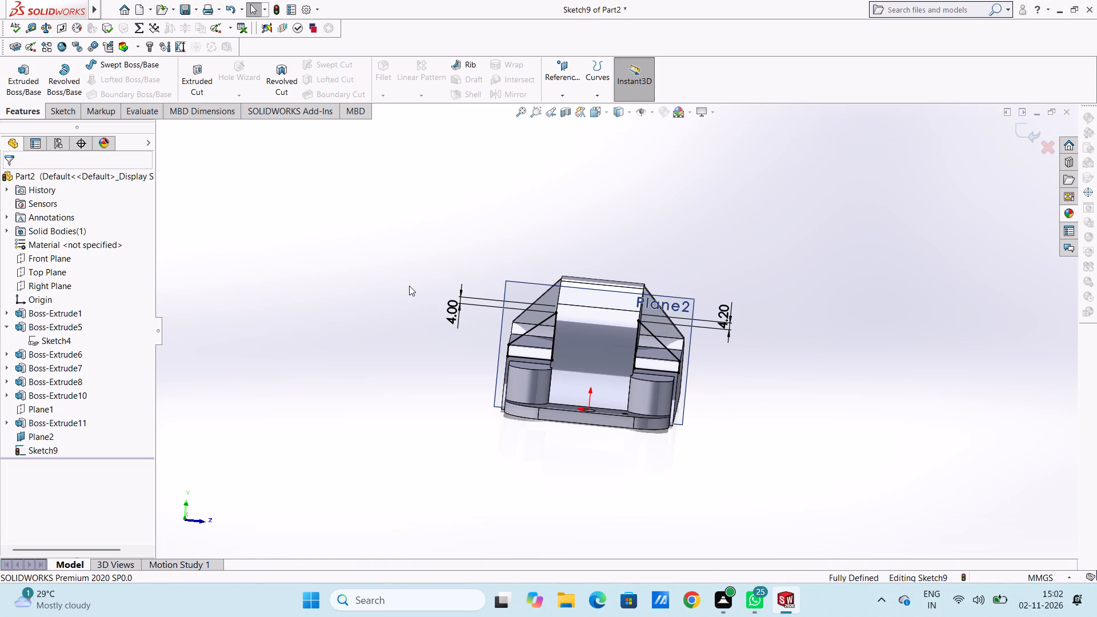
double_click(455, 298)
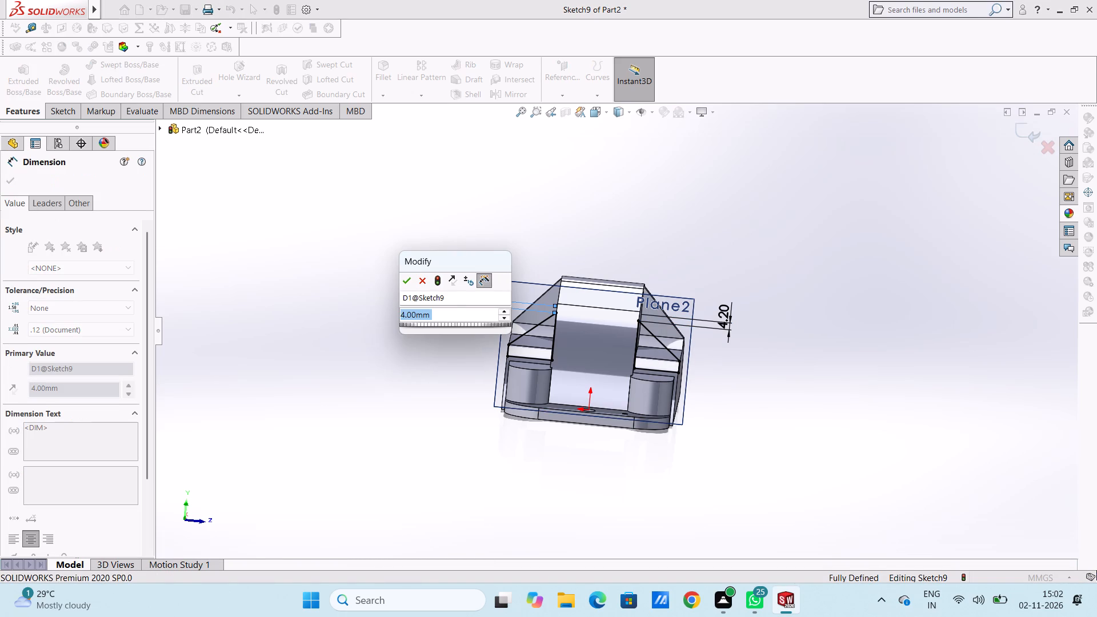
text(4.2)
key(Return)
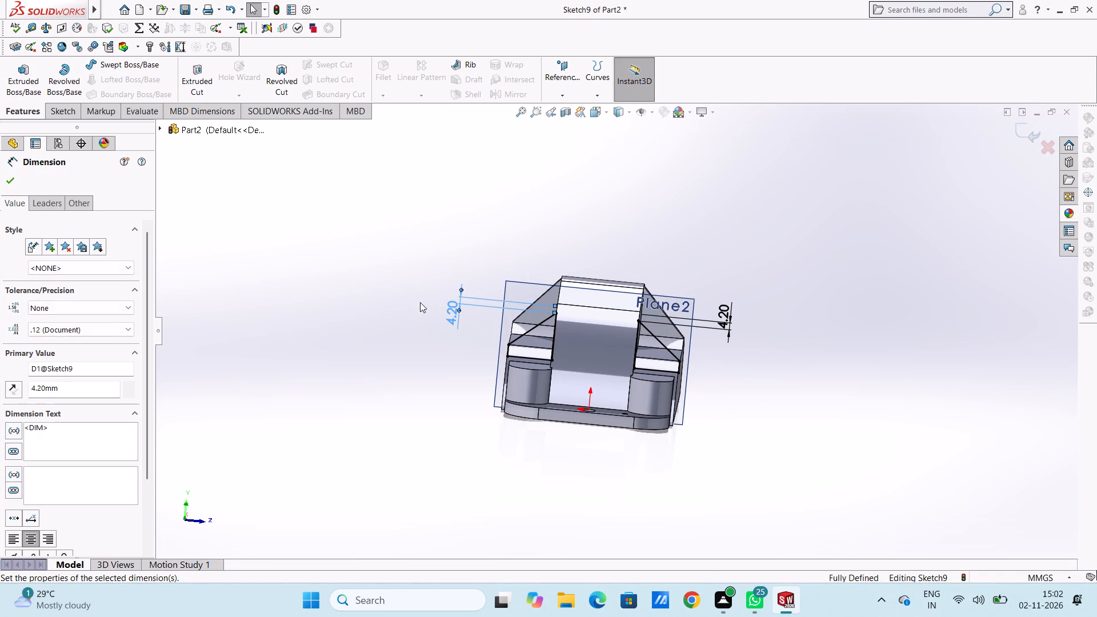
click(416, 298)
Extrude both rib profiles on Plane2 as a 6 mm Mid Plane boss merged with the body.
middle_drag(415, 324, 338, 285)
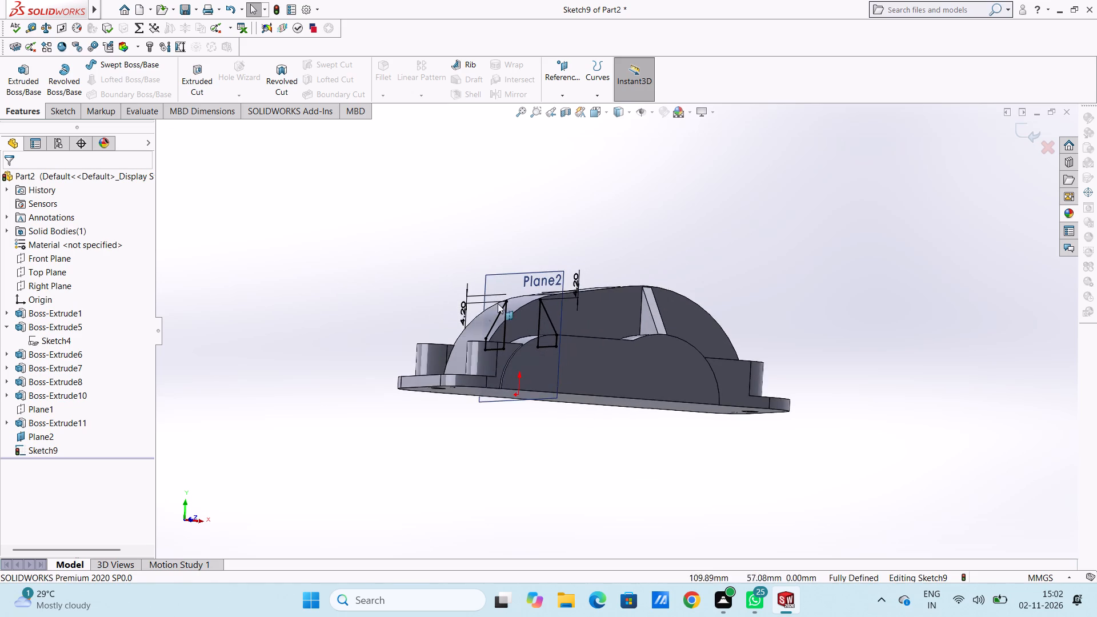
scroll(535, 317, down, 5)
middle_drag(568, 349, 570, 363)
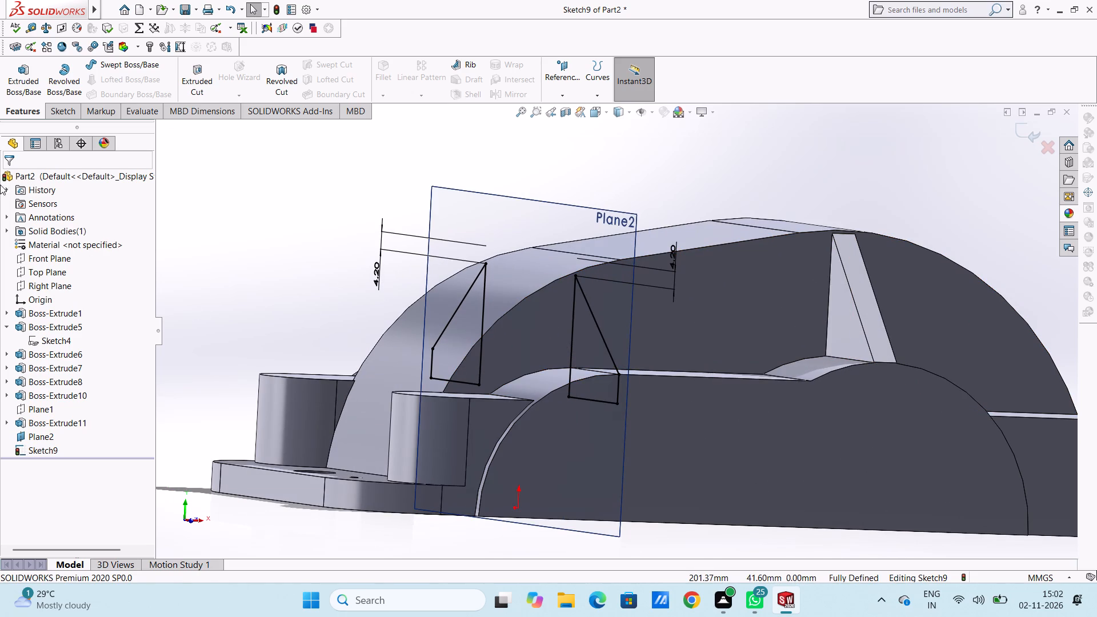
click(23, 87)
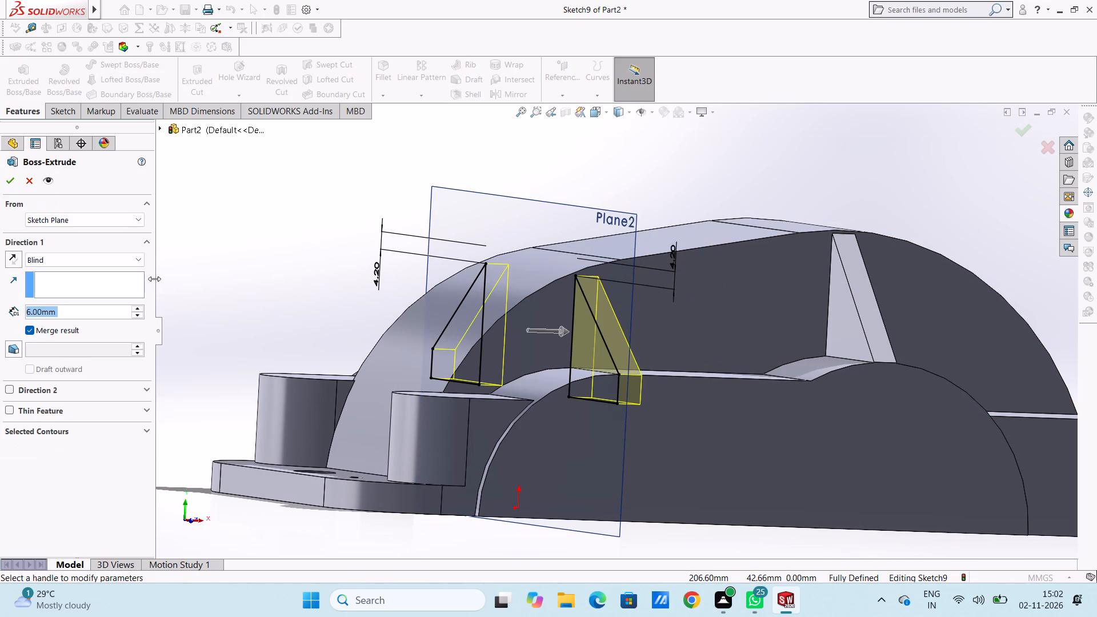
click(101, 260)
click(92, 329)
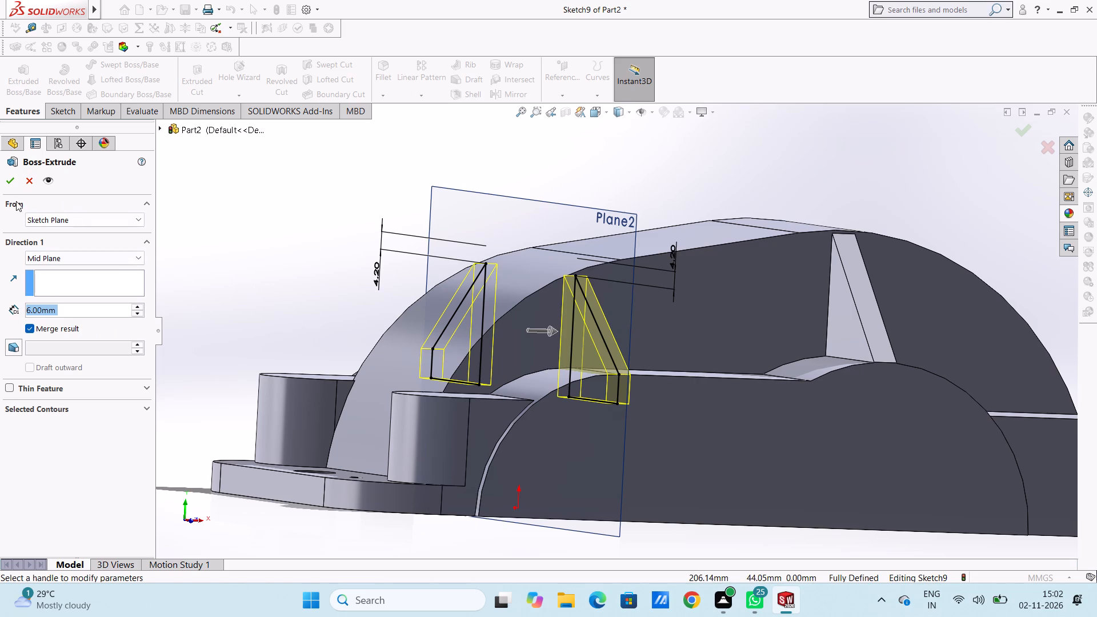
click(9, 175)
click(247, 234)
Hide Plane2 and check the new ribs against the tall body.
middle_drag(255, 247, 269, 275)
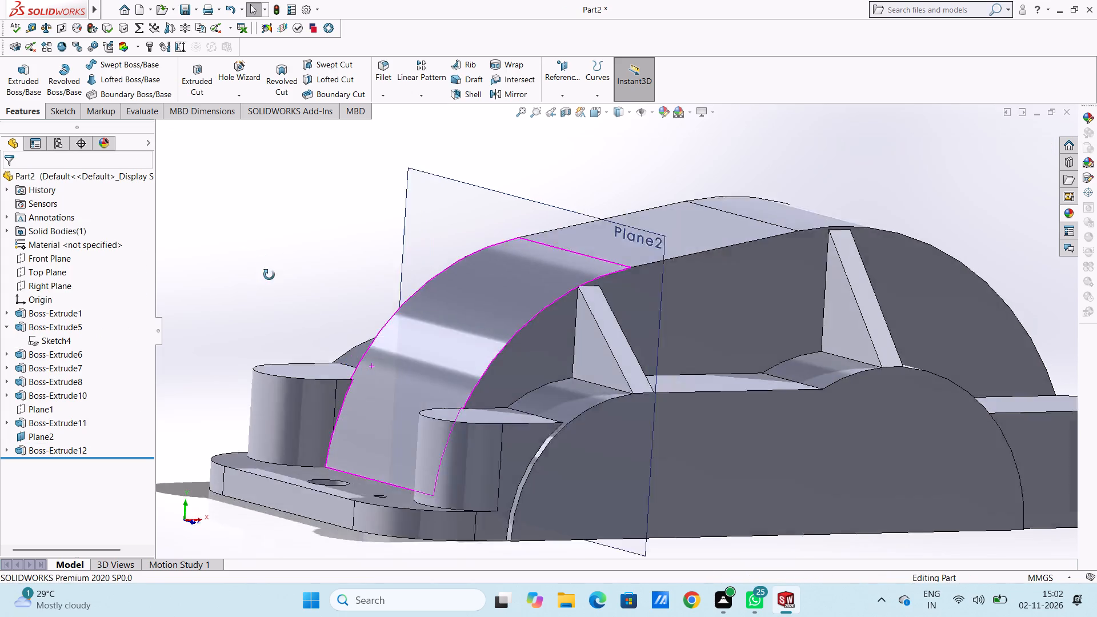
middle_drag(269, 275, 373, 335)
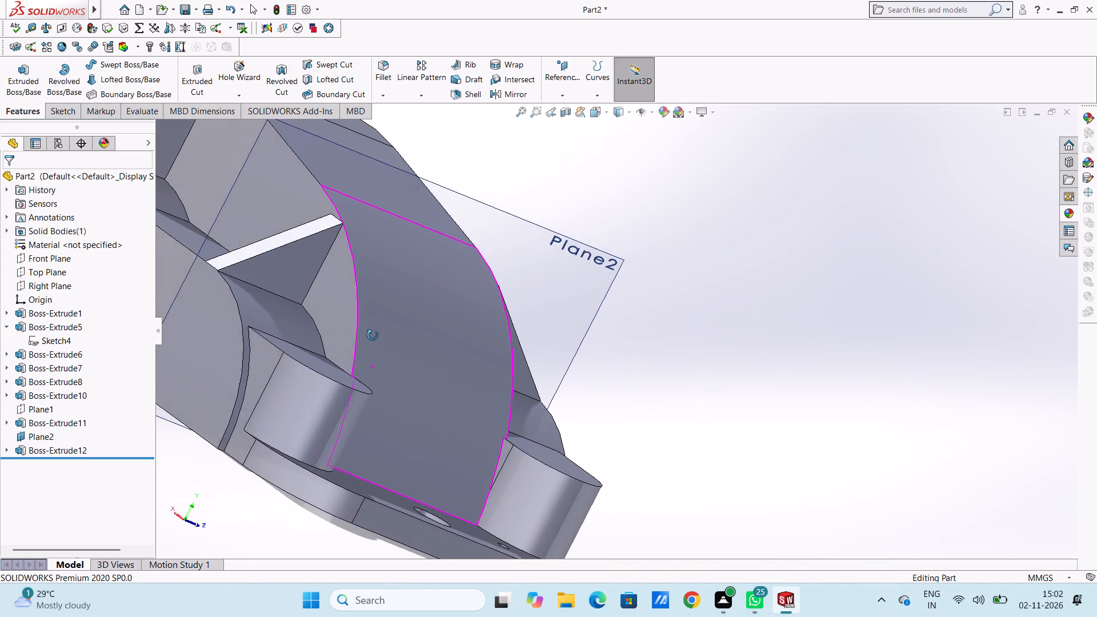
middle_drag(373, 335, 287, 266)
scroll(308, 266, up, 4)
scroll(309, 364, down, 1)
scroll(309, 363, up, 4)
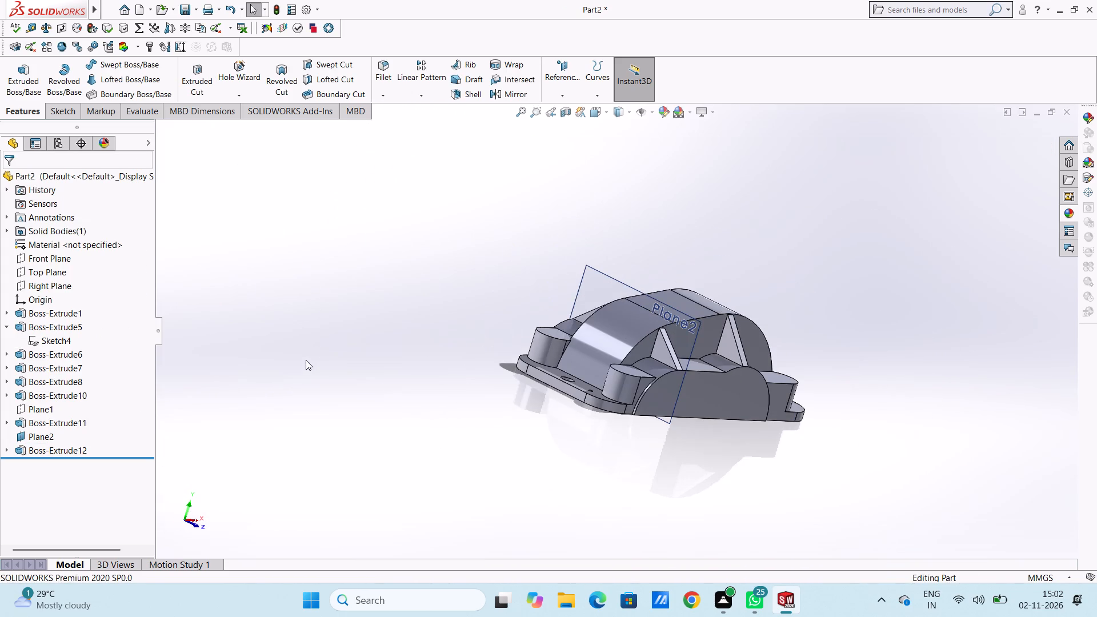
click(42, 436)
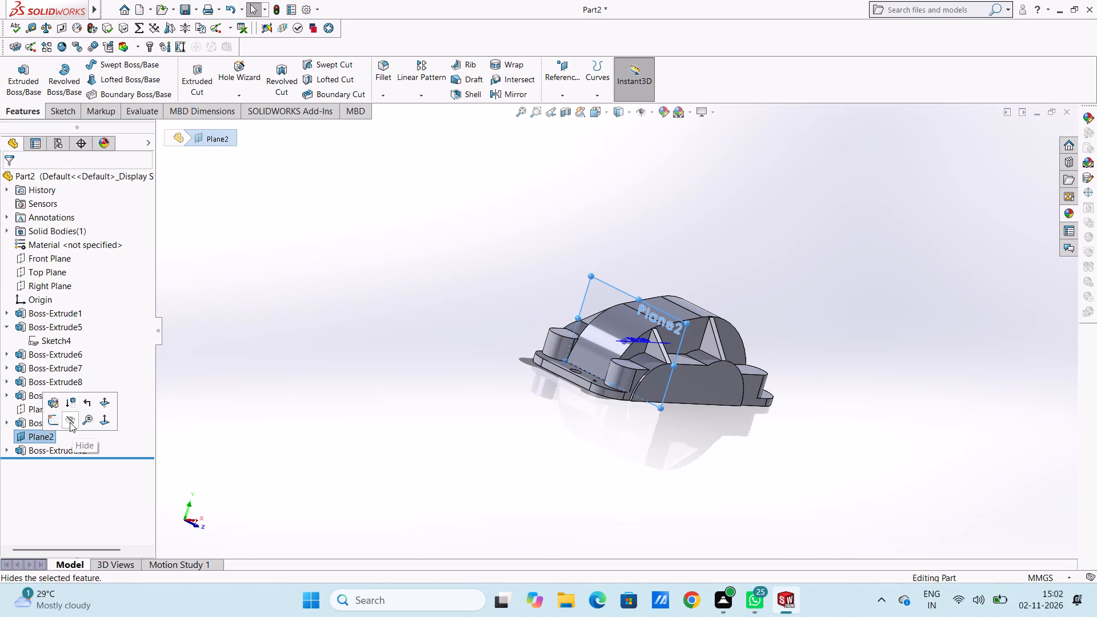
click(70, 422)
middle_drag(535, 418, 438, 372)
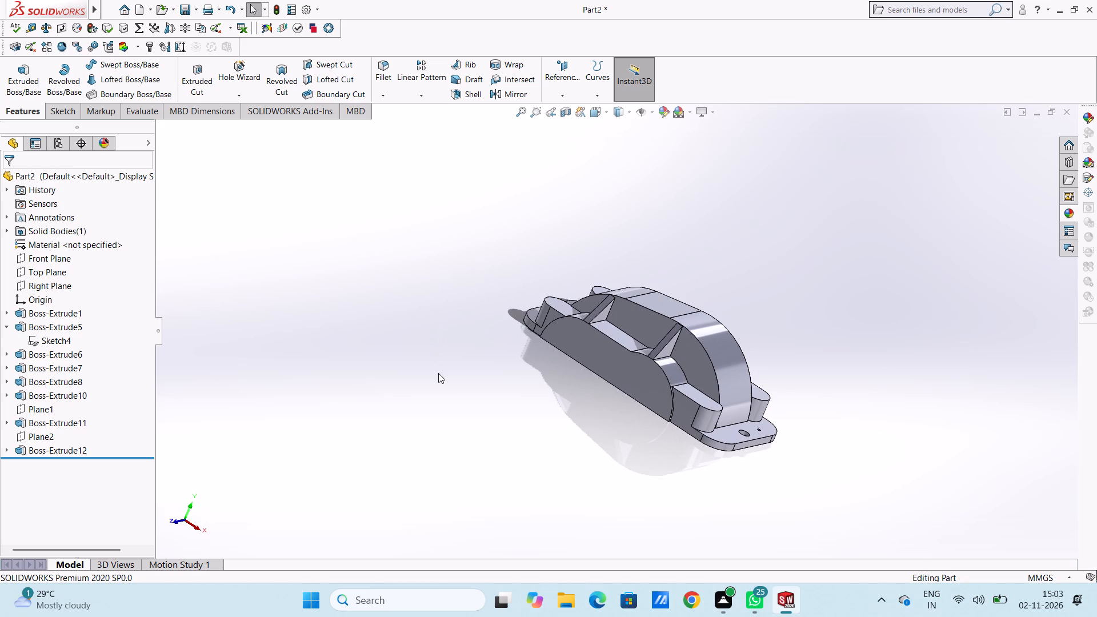
Inspect from several angles how the new ribs' top corners meet the tall body's curved edges.
scroll(545, 355, up, 2)
middle_drag(566, 380, 575, 442)
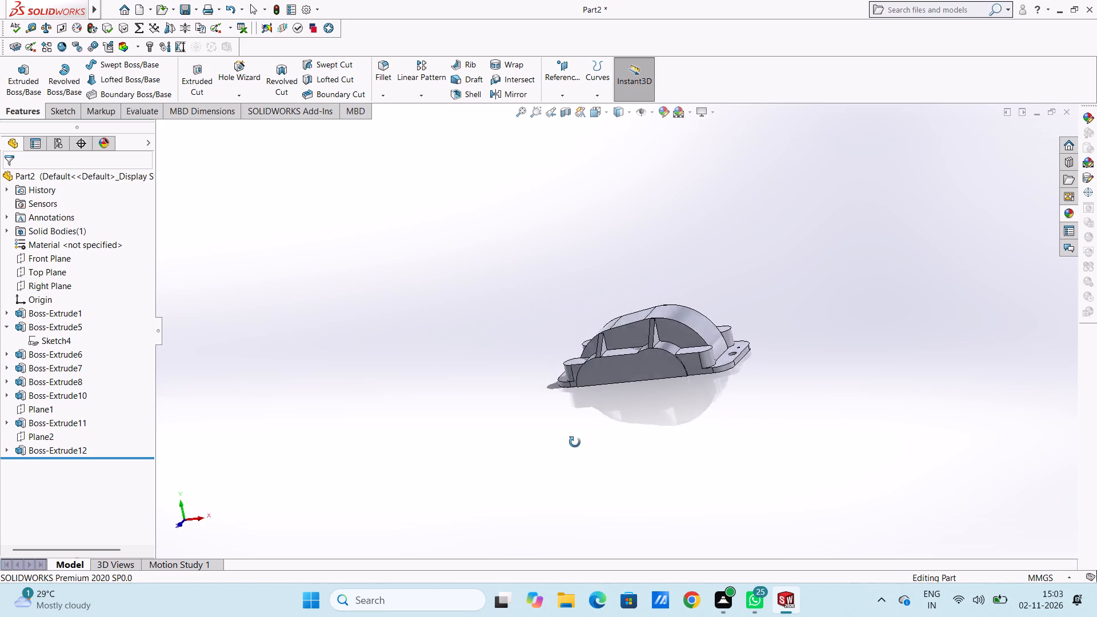
middle_drag(575, 442, 567, 443)
click(640, 424)
middle_drag(742, 242, 810, 371)
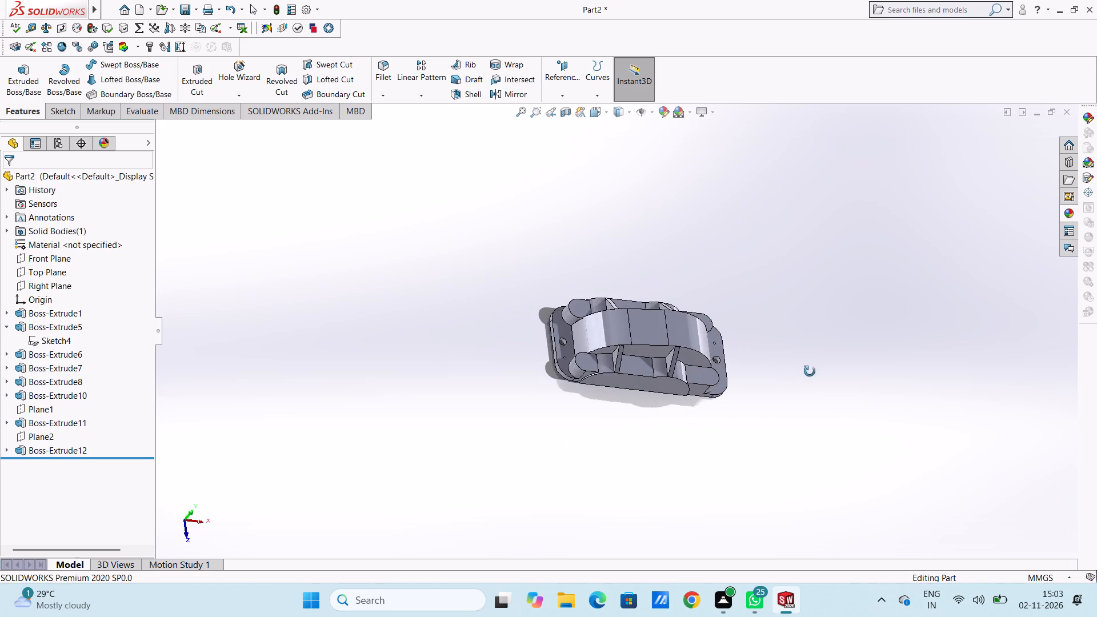
middle_drag(810, 371, 807, 315)
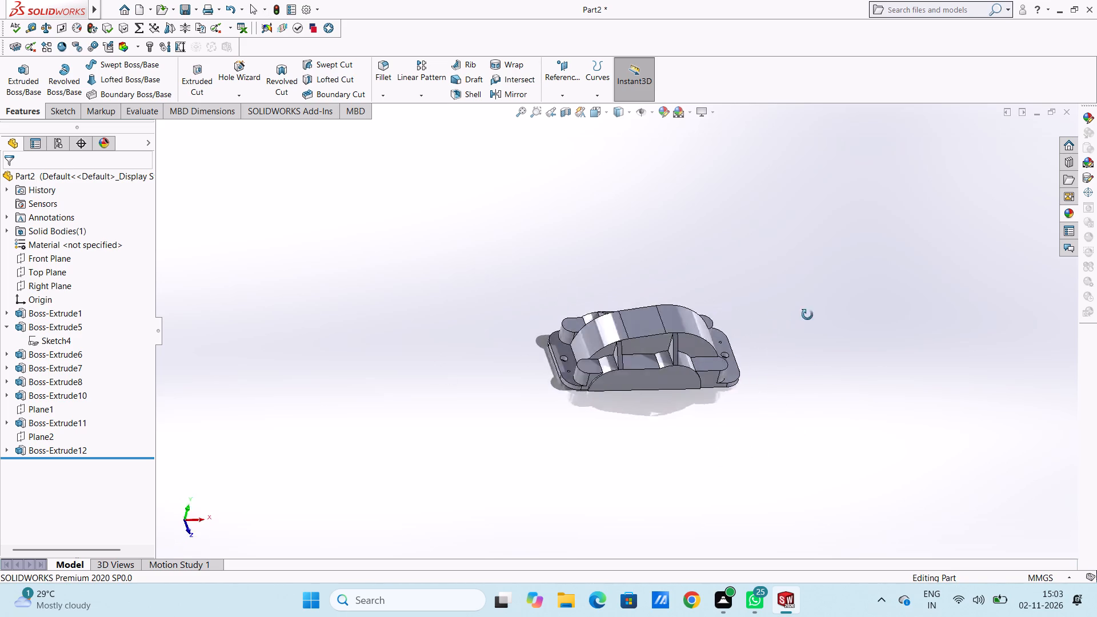
middle_drag(807, 315, 819, 454)
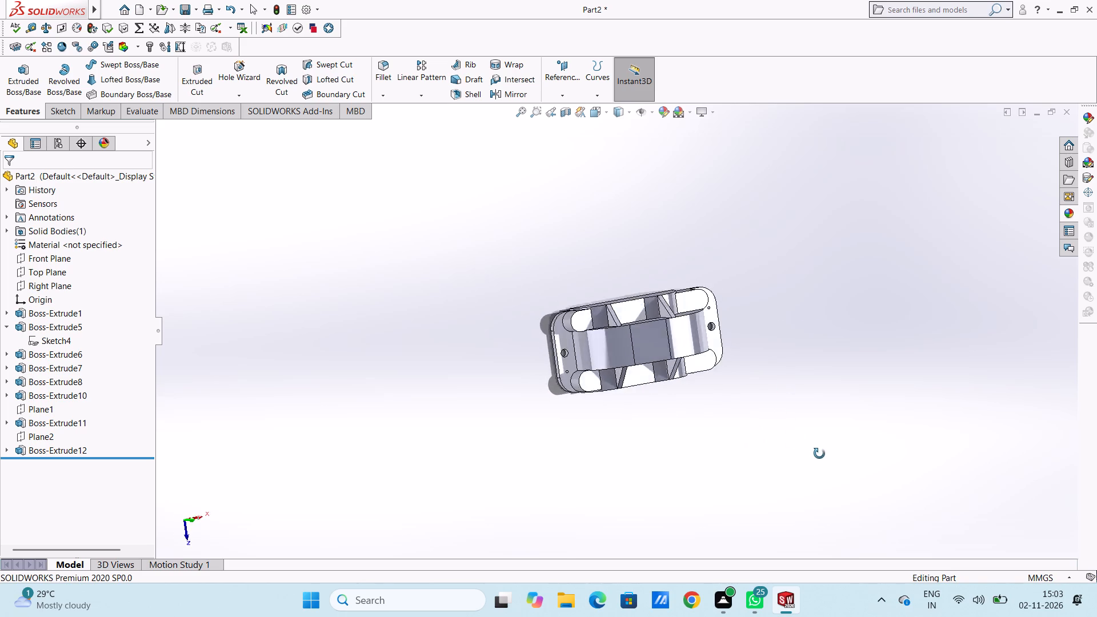
middle_drag(819, 454, 897, 311)
middle_drag(556, 329, 474, 378)
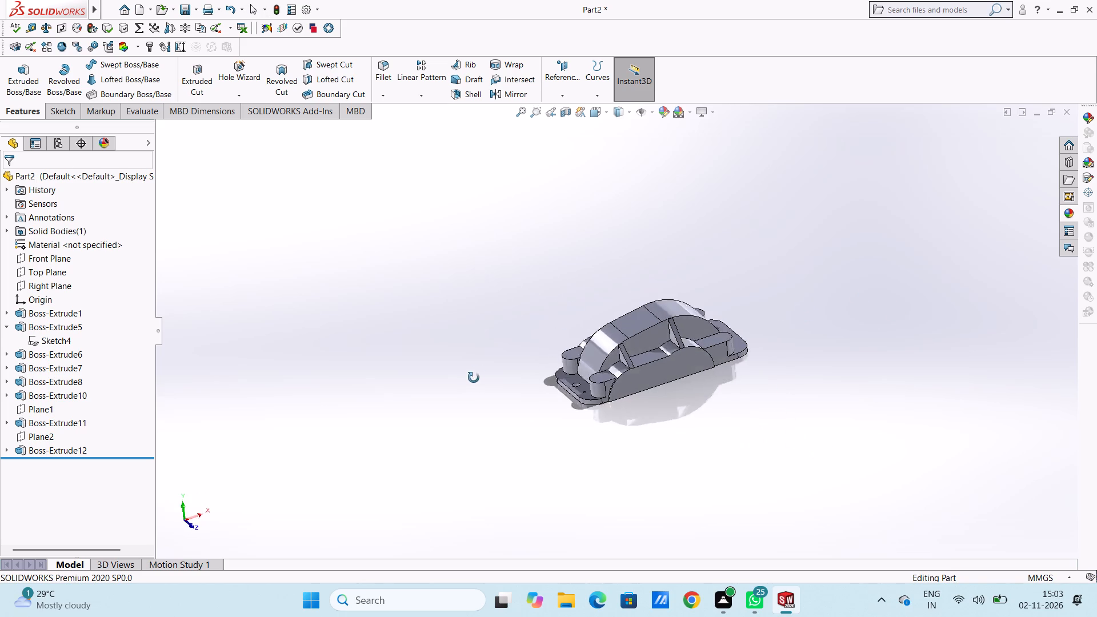
middle_drag(474, 378, 478, 371)
scroll(618, 364, down, 6)
scroll(658, 273, down, 5)
scroll(576, 331, down, 3)
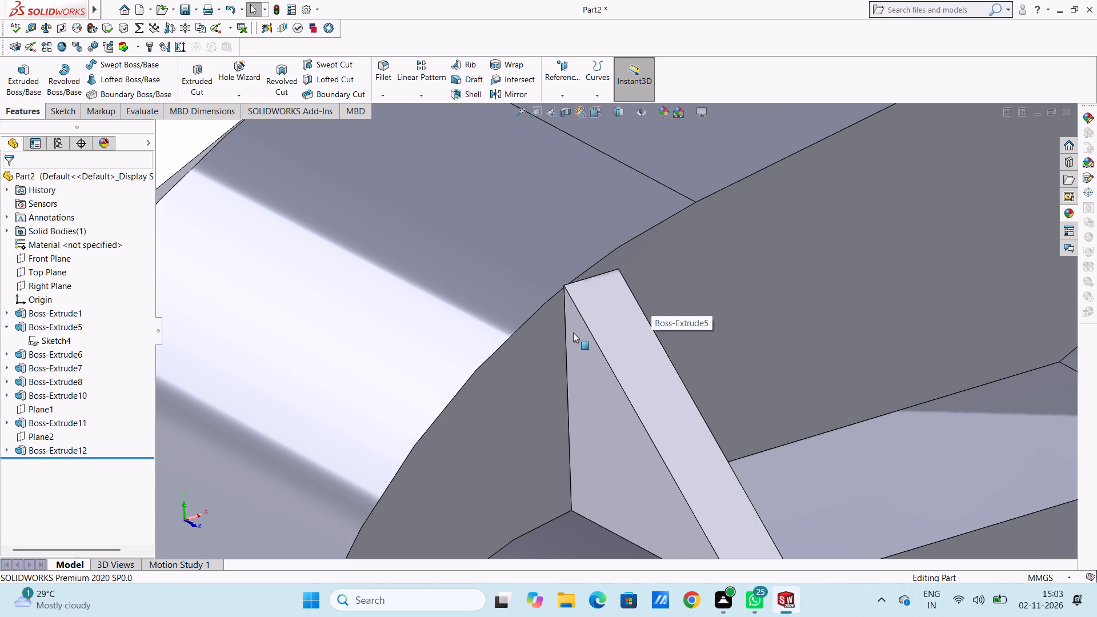
scroll(573, 332, up, 5)
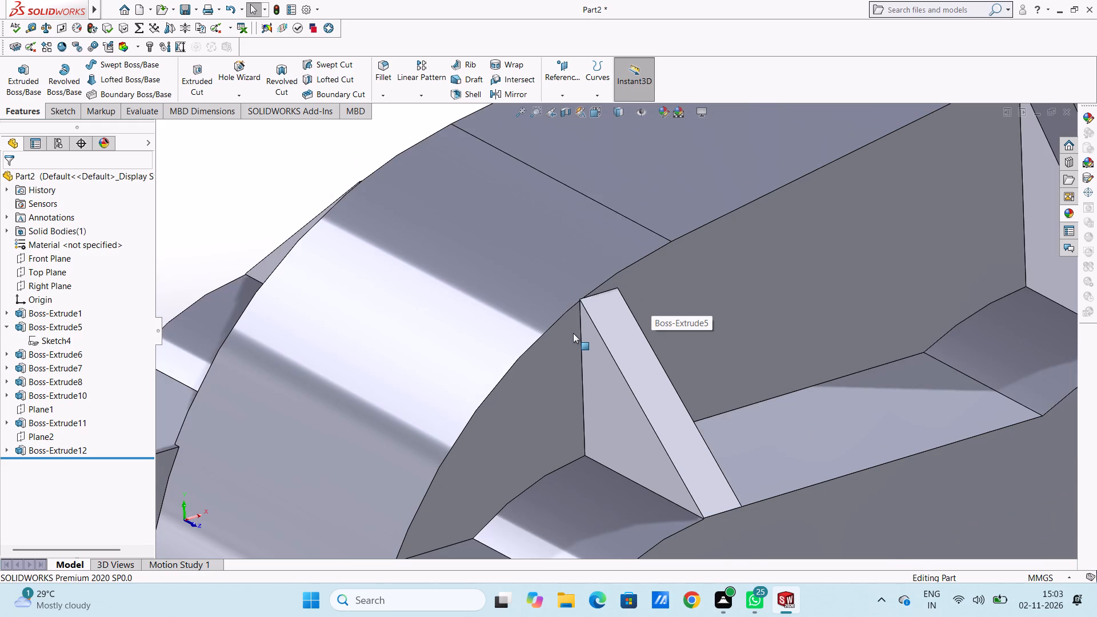
scroll(573, 333, up, 9)
middle_drag(423, 360, 498, 386)
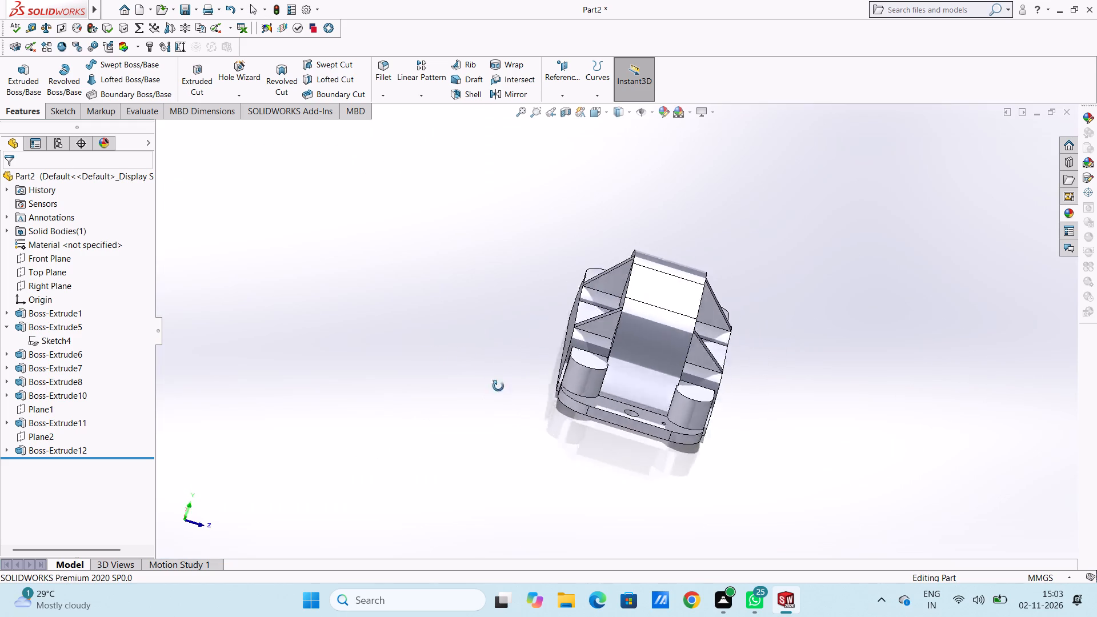
middle_drag(498, 386, 381, 348)
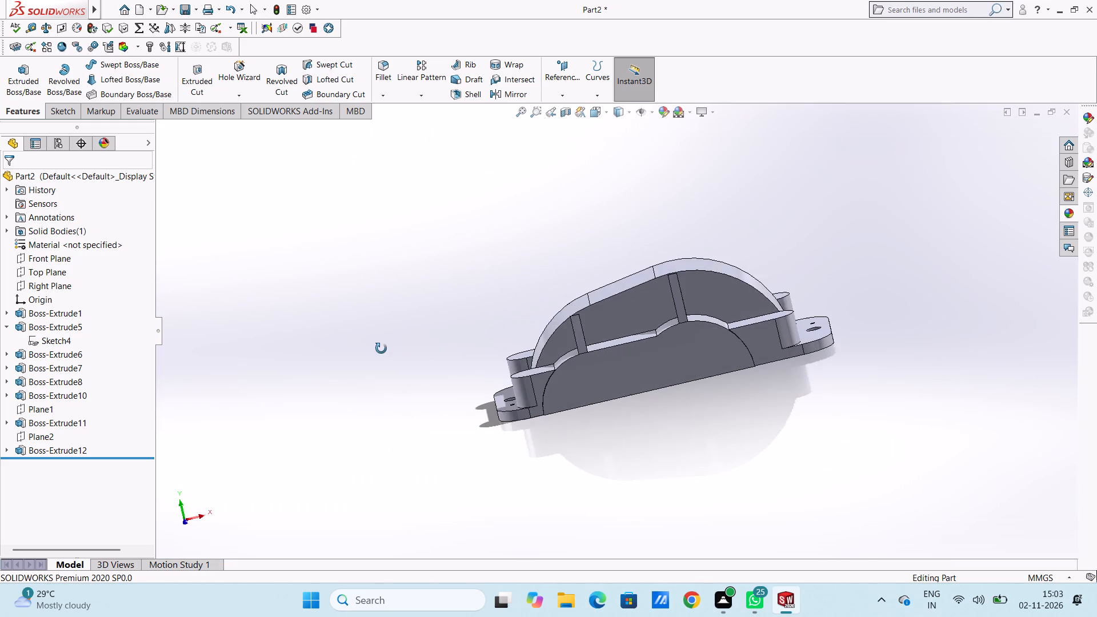
middle_drag(381, 348, 417, 348)
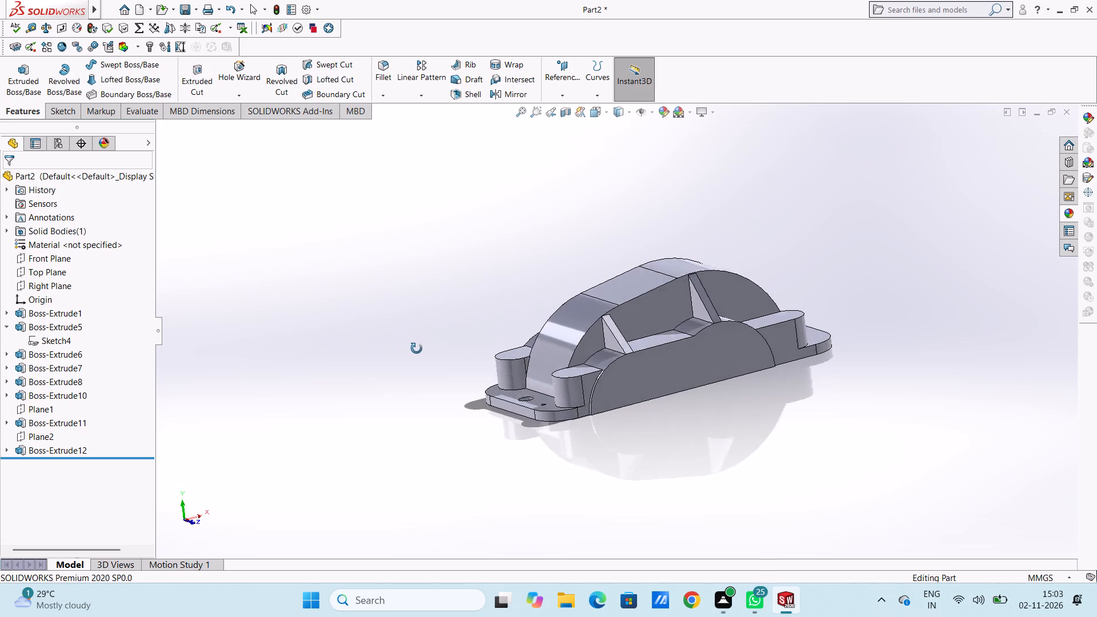
middle_drag(417, 348, 413, 338)
Undo the last boss extrusion of the rib profiles.
key(ctrl+z)
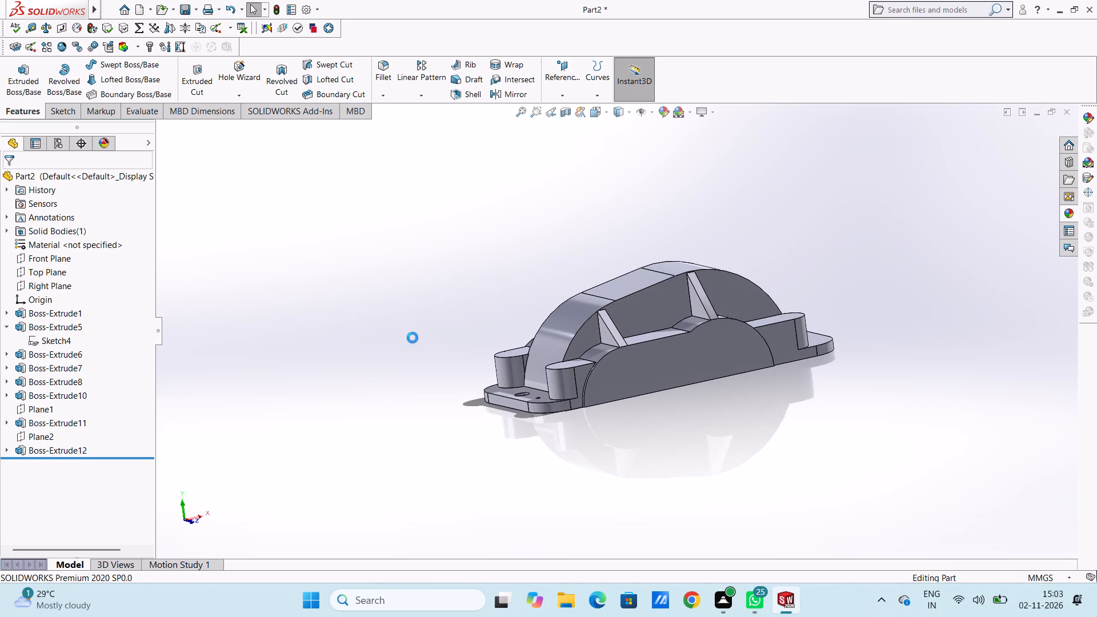
Set the top-corner offsets of both rib profiles from the tall body's horizontal edge to 4.5 mm.
scroll(407, 277, up, 1)
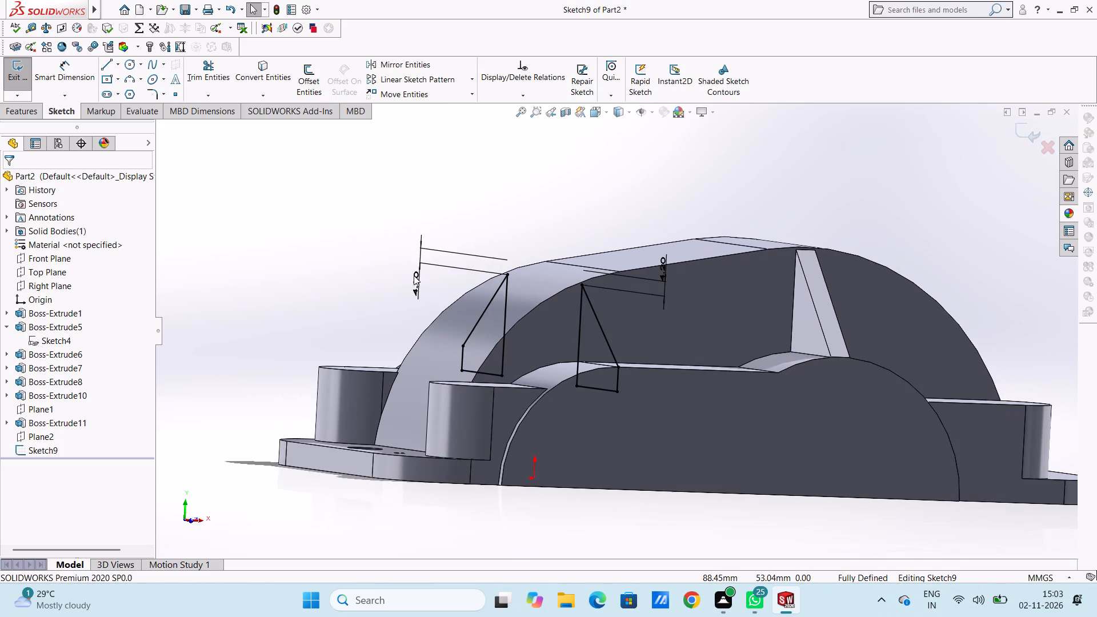
middle_drag(415, 275, 452, 299)
double_click(357, 263)
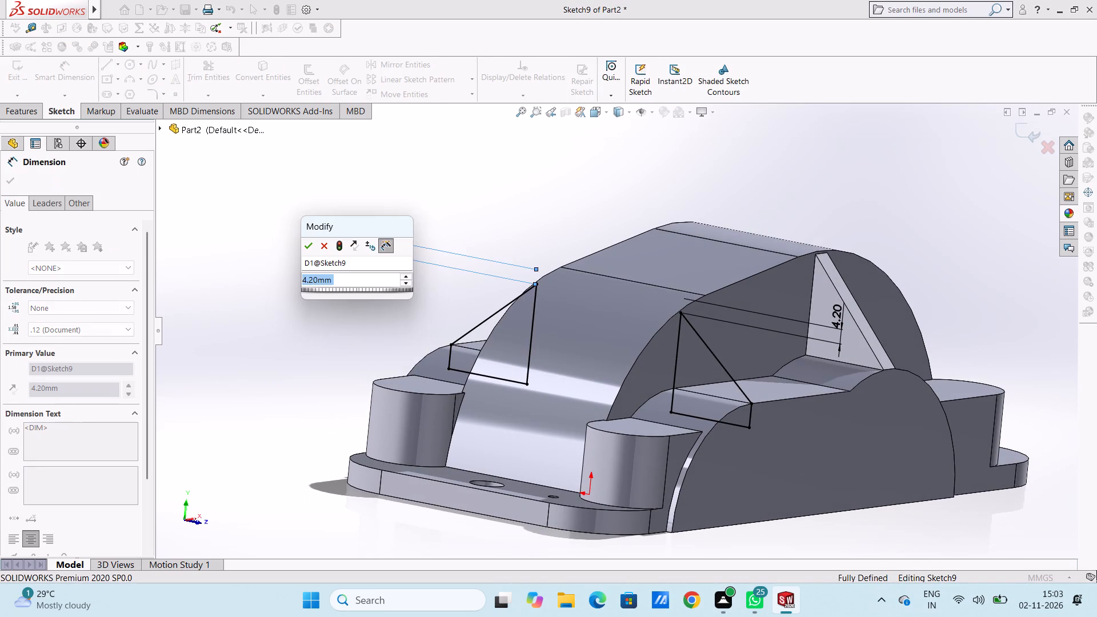
text(4.5)
key(Return)
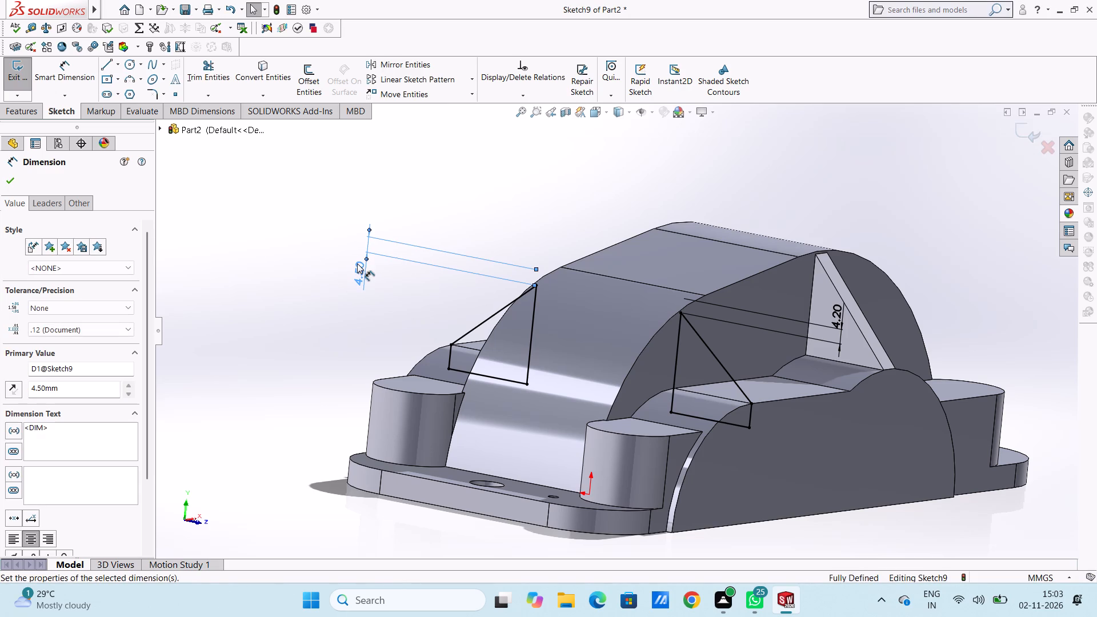
click(482, 198)
double_click(838, 328)
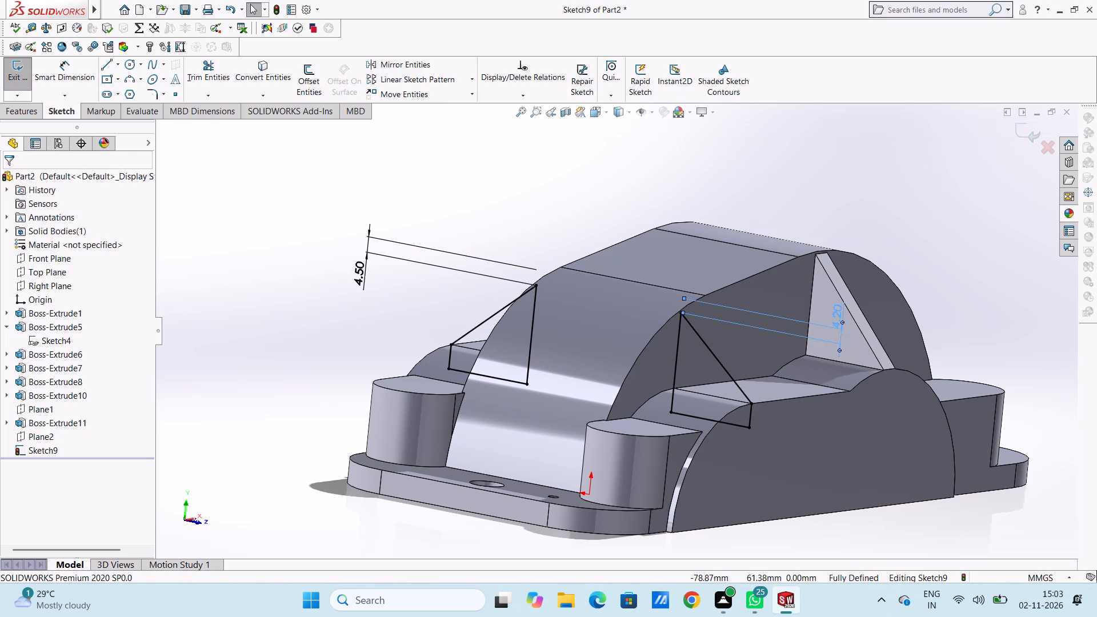
text(4.5)
key(Return)
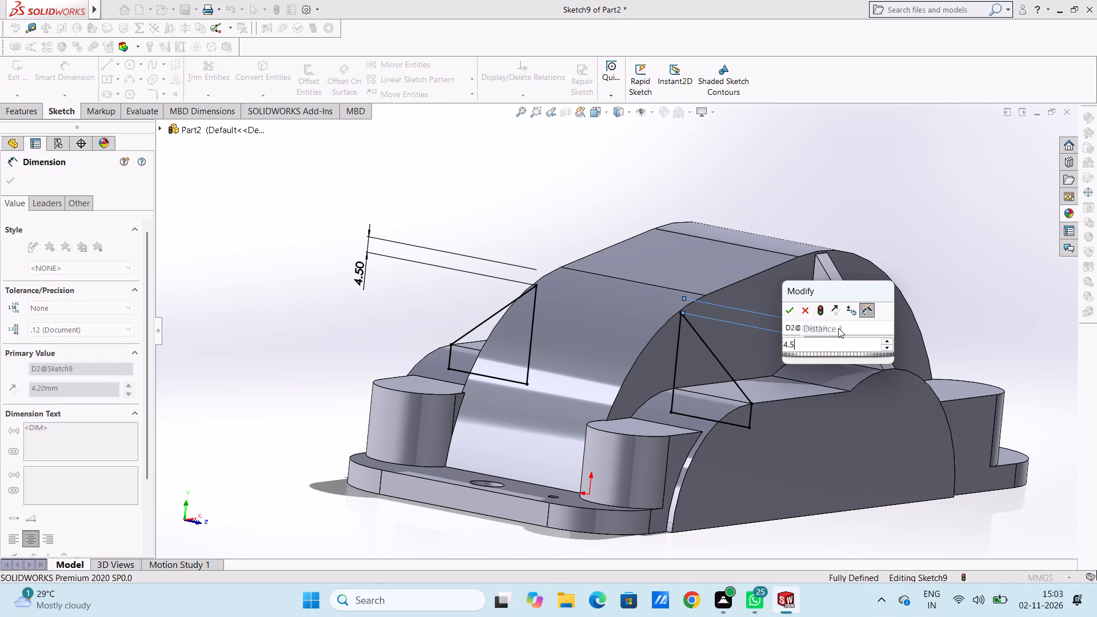
click(537, 219)
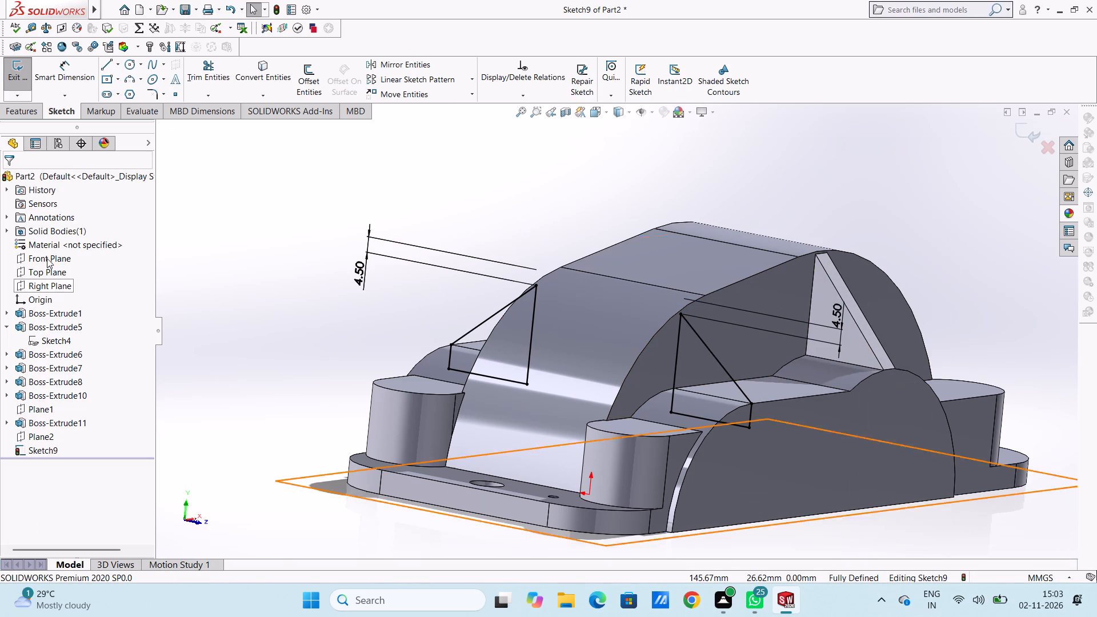
Extrude both rib profiles as a 6 mm Mid Plane boss merged with the body.
click(30, 115)
click(21, 77)
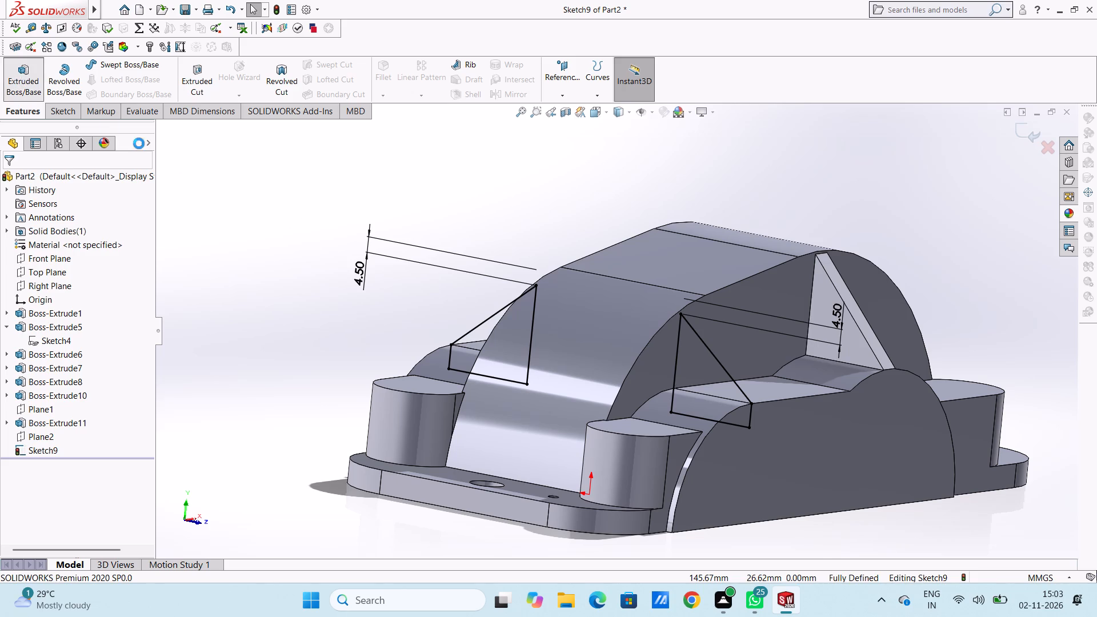
click(84, 255)
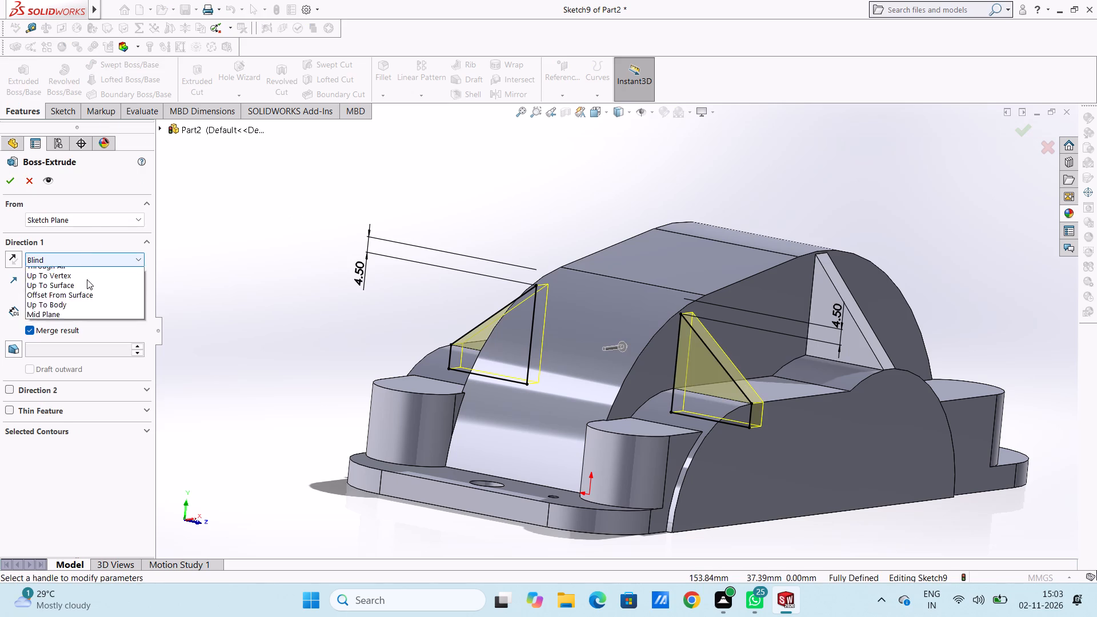
click(82, 335)
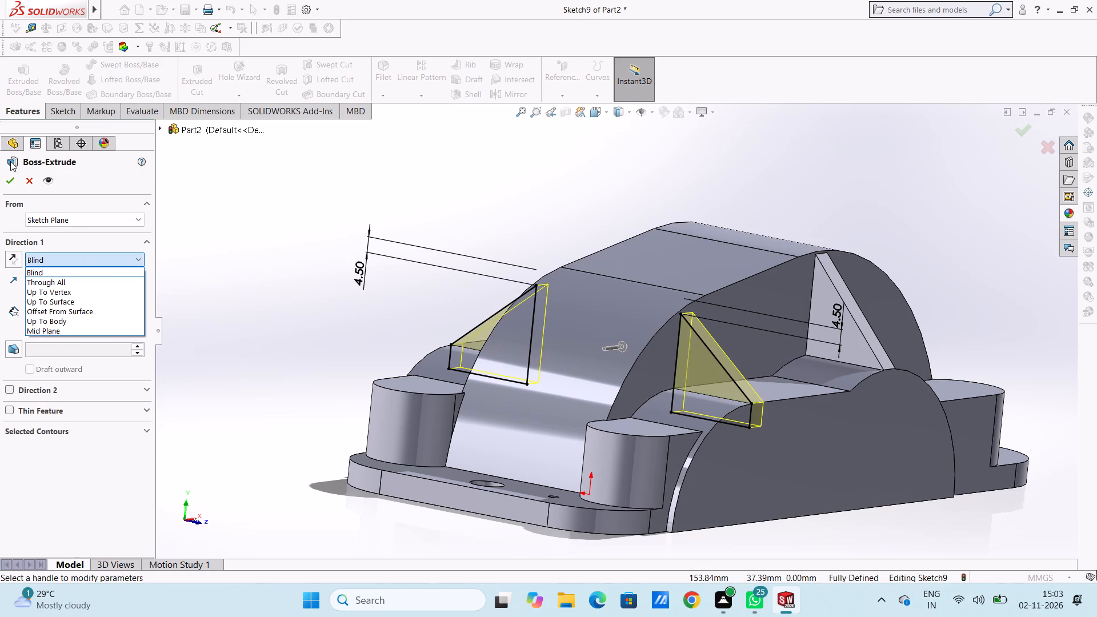
click(86, 336)
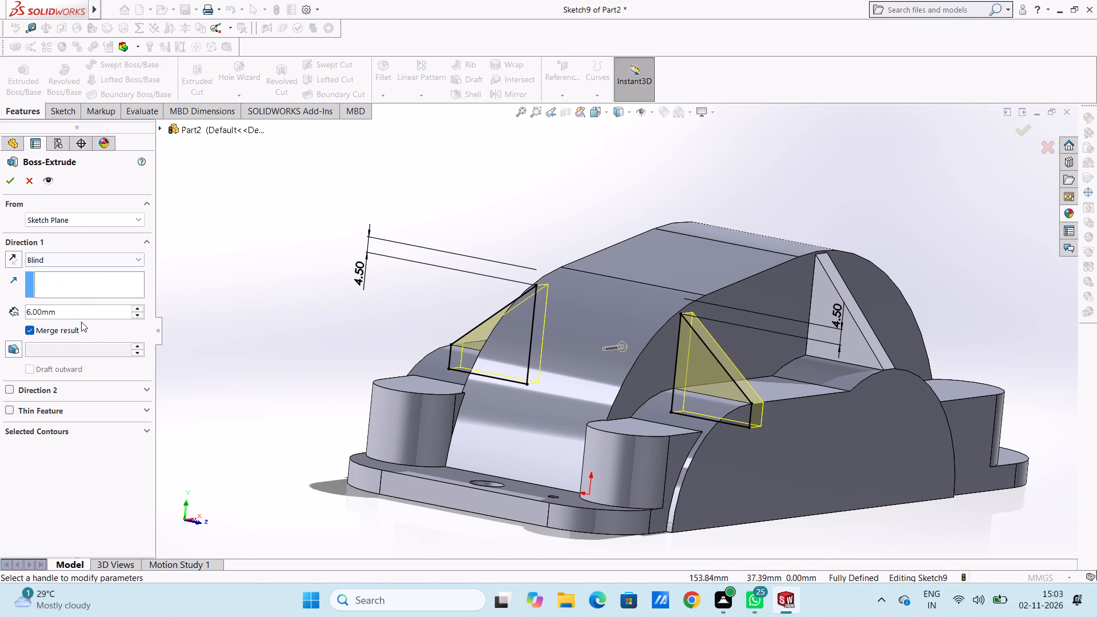
click(88, 258)
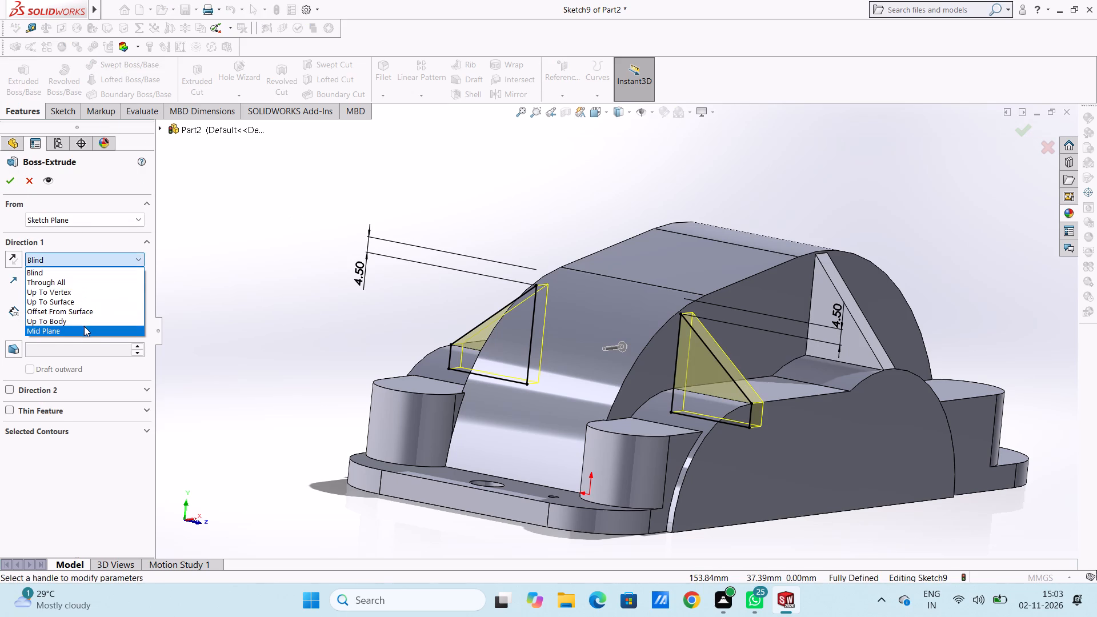
click(84, 326)
click(11, 182)
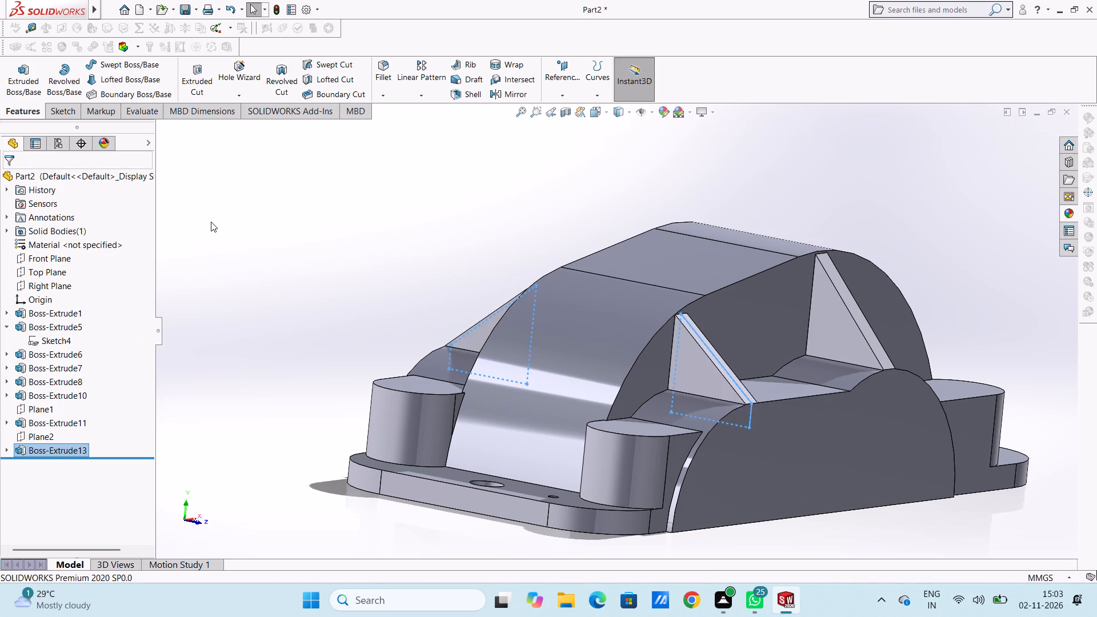
click(211, 222)
Examine the re-extruded ribs where they meet the tall body and lower arches, then review the whole part.
middle_drag(311, 251, 254, 270)
scroll(308, 293, up, 1)
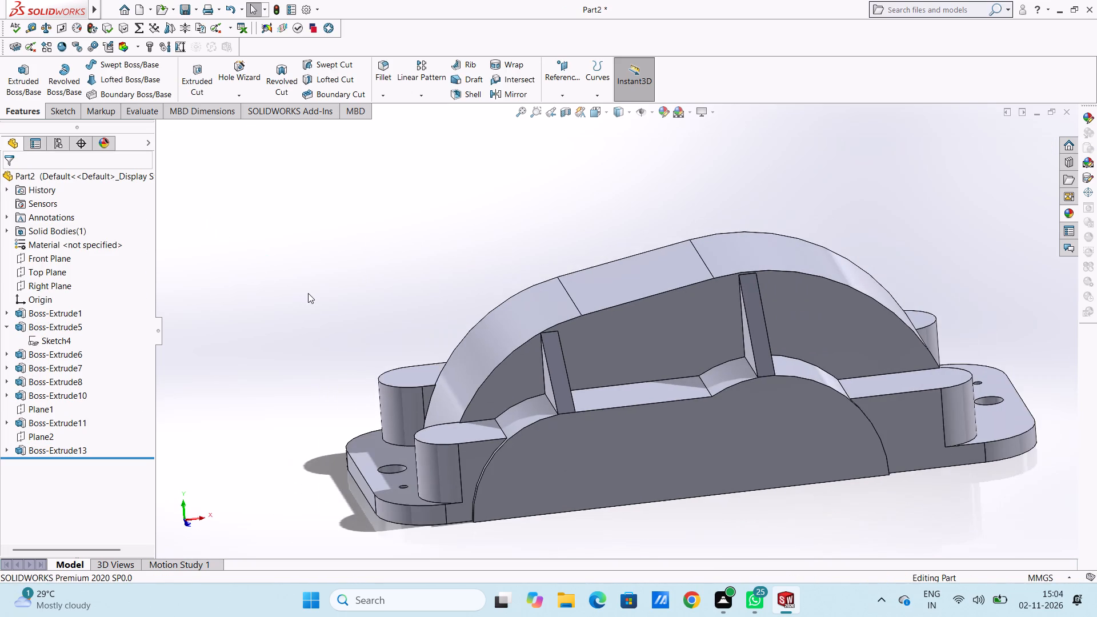
scroll(308, 293, up, 1)
scroll(531, 354, down, 7)
scroll(642, 306, up, 4)
middle_drag(667, 331, 671, 333)
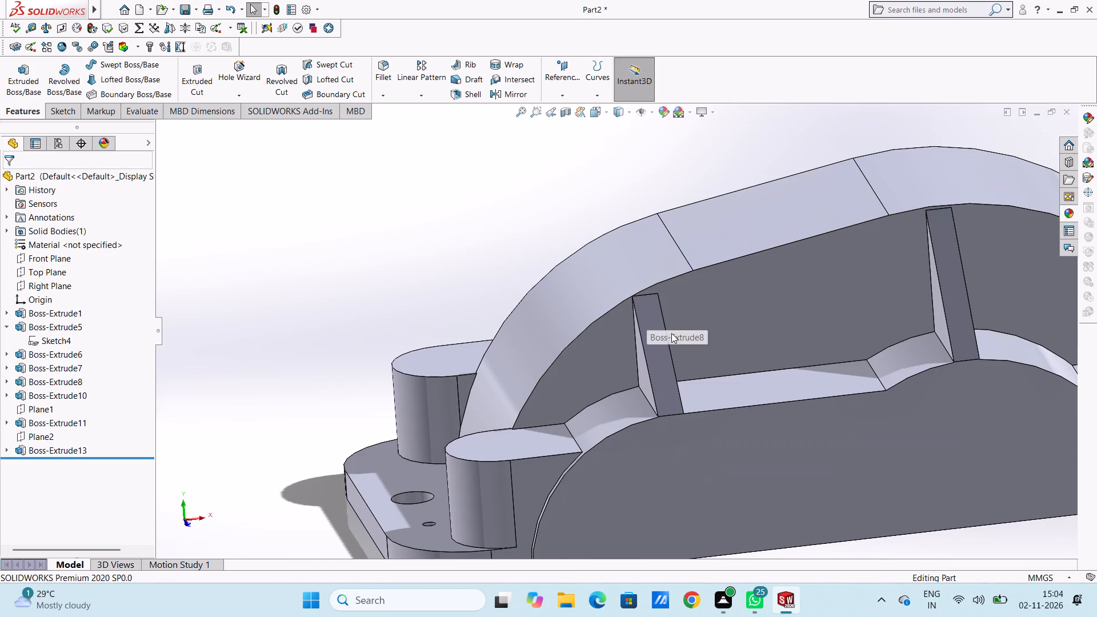
middle_drag(671, 333, 709, 350)
middle_drag(668, 308, 706, 333)
scroll(648, 320, down, 2)
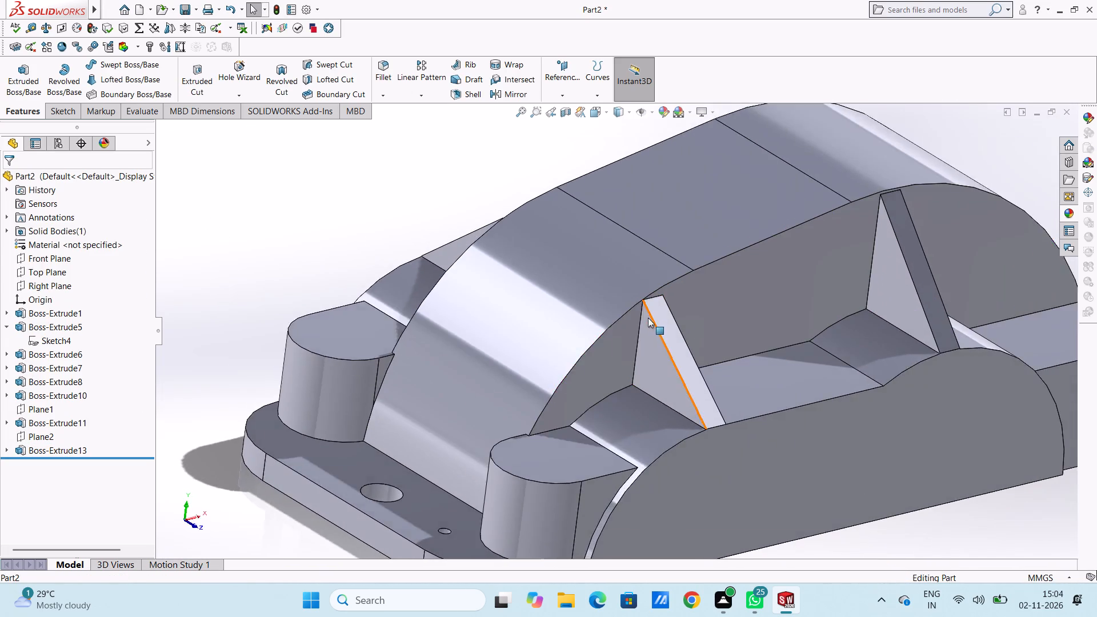
scroll(648, 318, down, 5)
middle_drag(616, 300, 570, 217)
scroll(601, 315, up, 11)
click(471, 320)
middle_drag(502, 269, 483, 306)
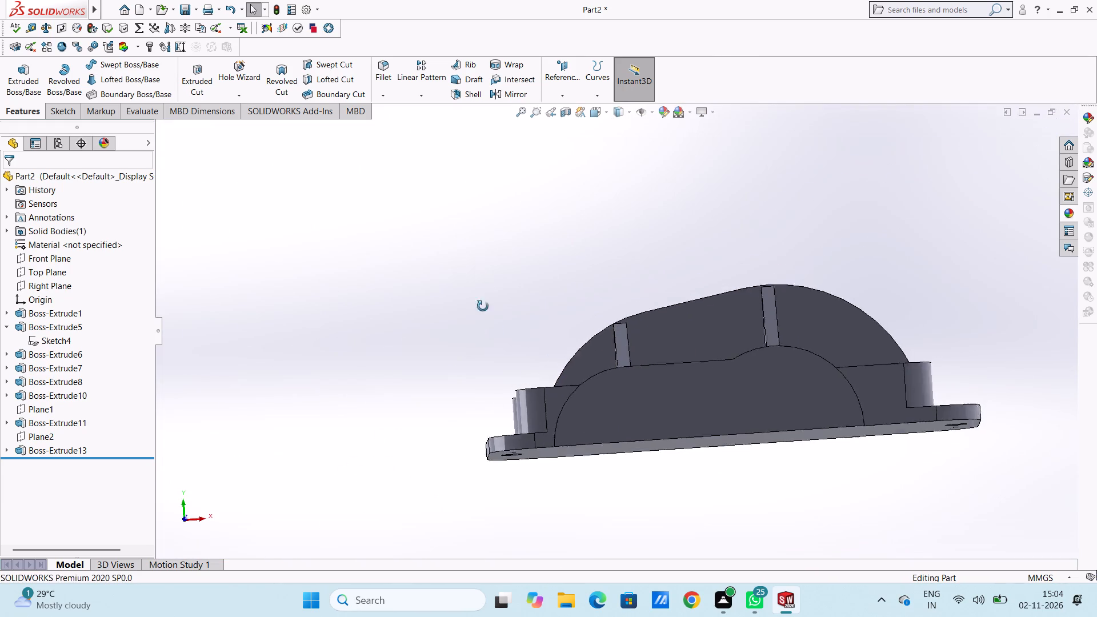
middle_drag(483, 306, 509, 411)
scroll(442, 391, up, 4)
middle_drag(397, 320, 381, 367)
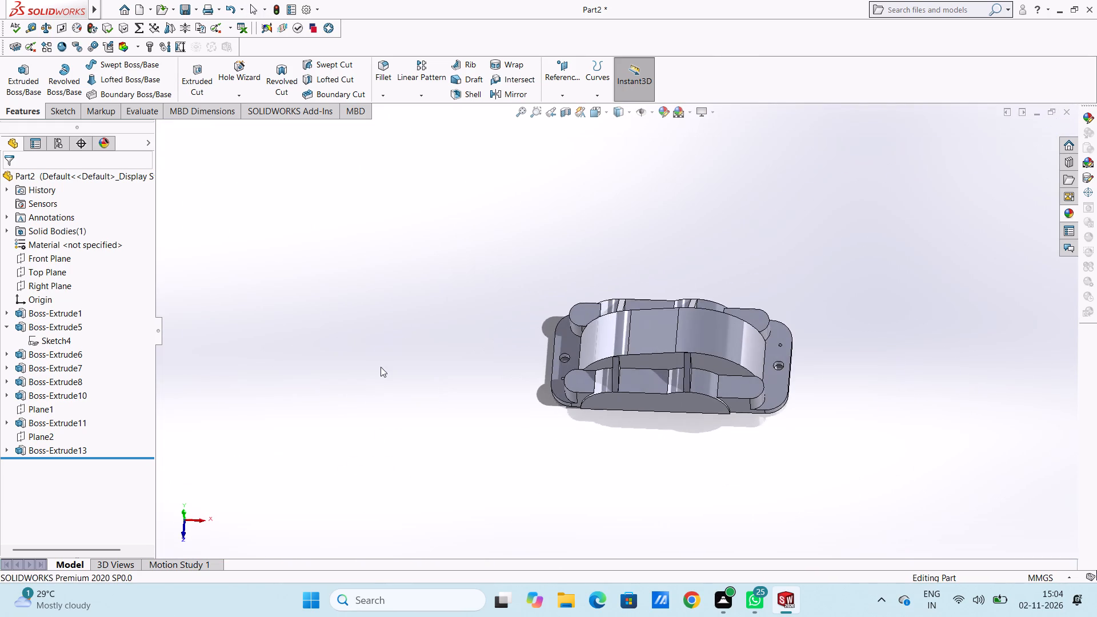
middle_drag(395, 310, 400, 319)
middle_drag(419, 375, 418, 421)
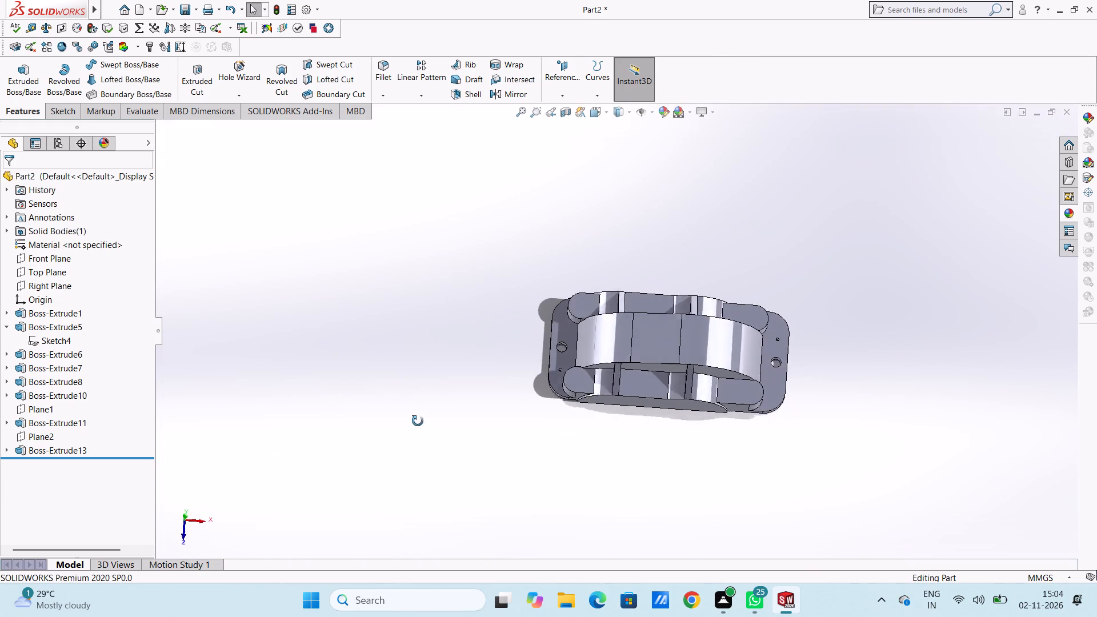
middle_drag(418, 421, 418, 326)
middle_drag(498, 443, 493, 340)
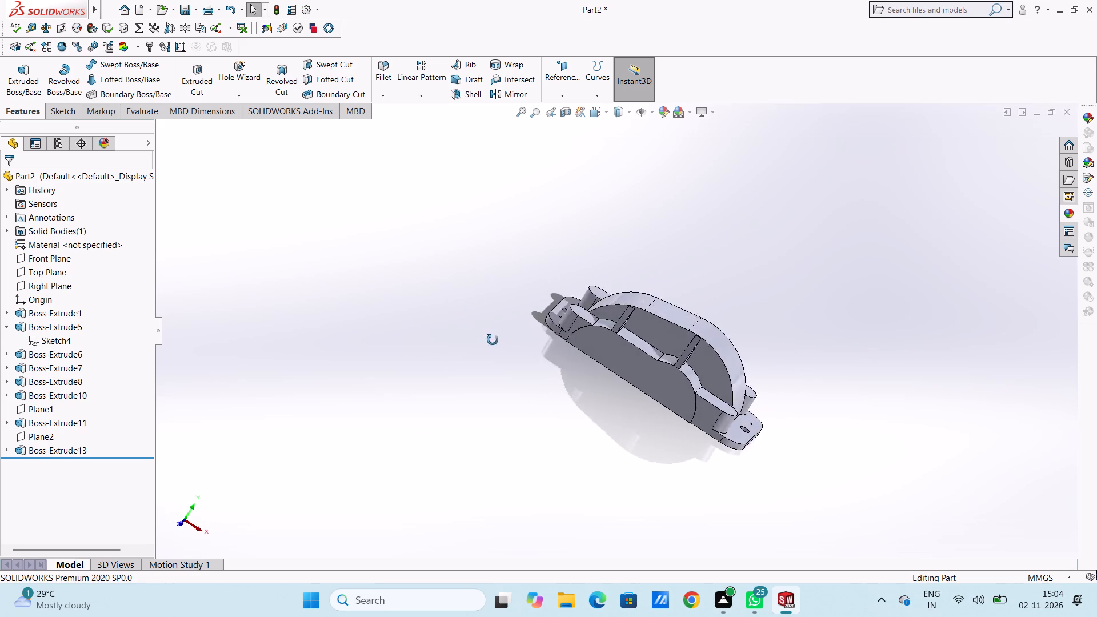
middle_drag(493, 340, 494, 440)
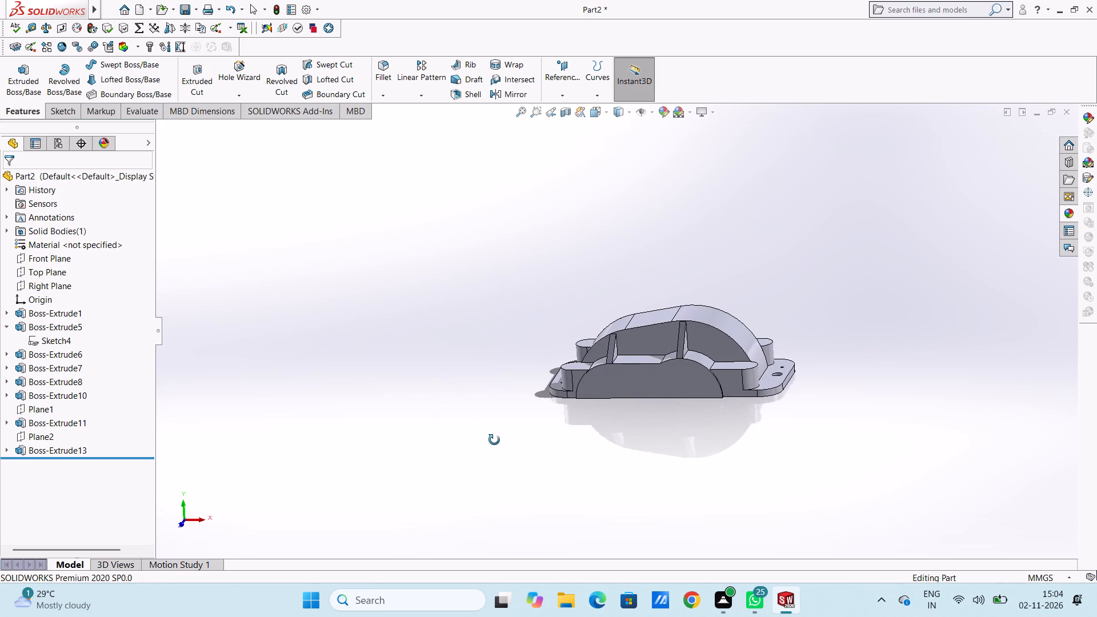
middle_drag(494, 440, 522, 433)
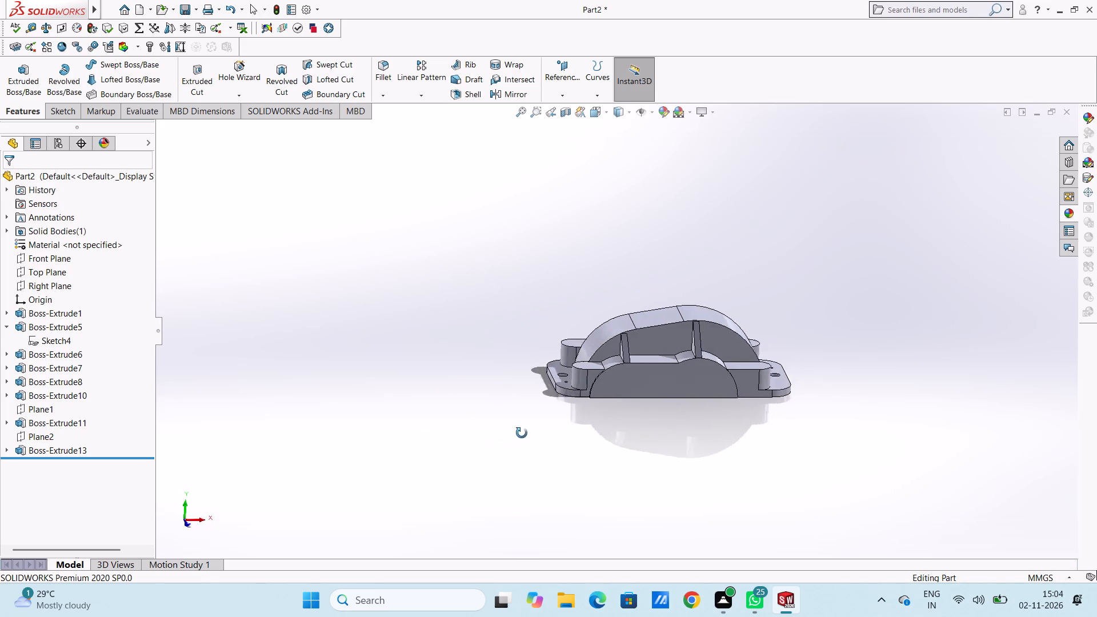
middle_drag(522, 433, 492, 441)
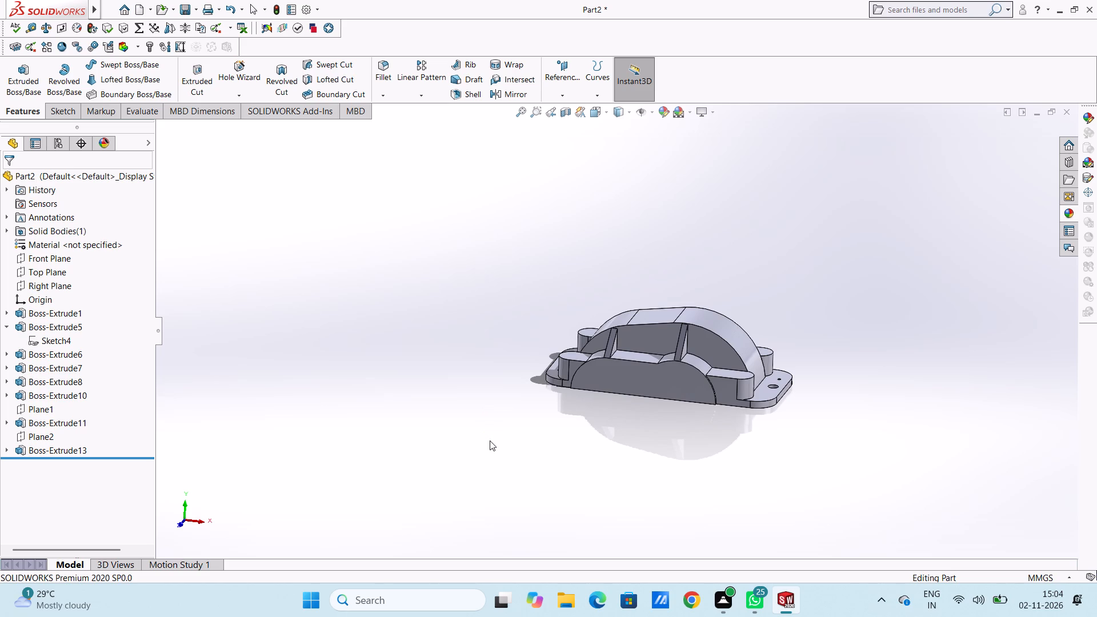
Start a sketch on the flat top face of the tall arched body, viewed from the top.
key(ctrl+5)
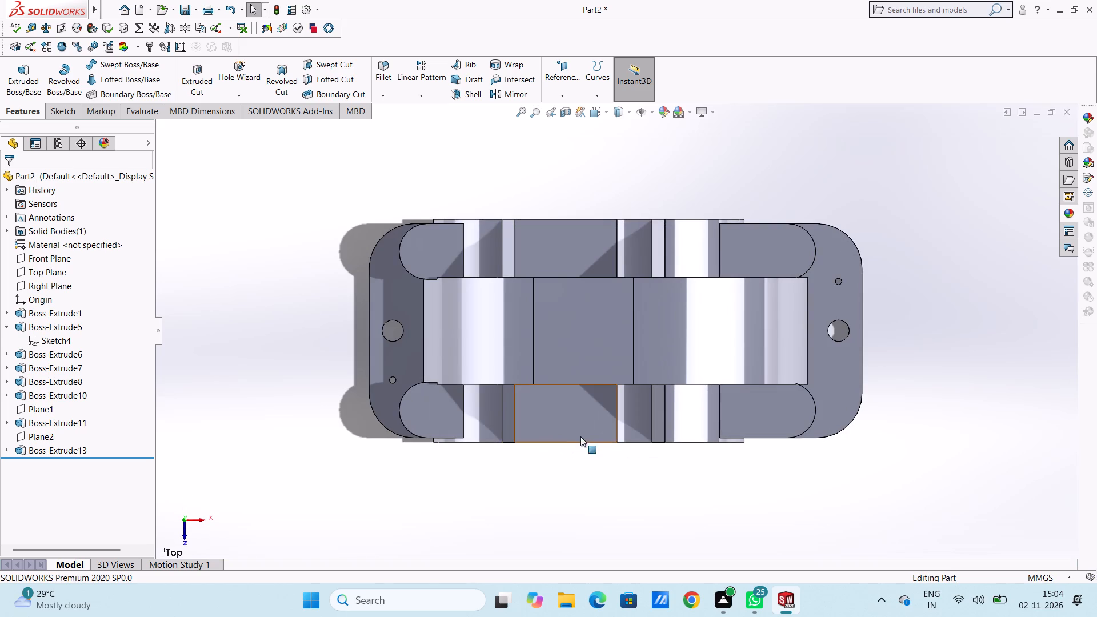
click(570, 317)
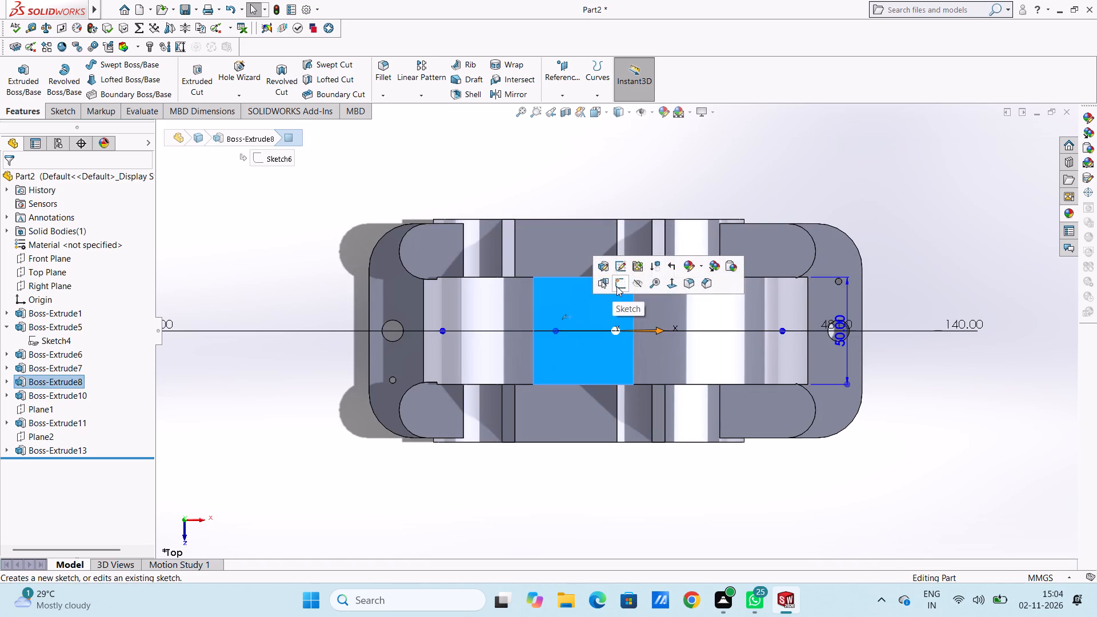
click(616, 286)
click(541, 161)
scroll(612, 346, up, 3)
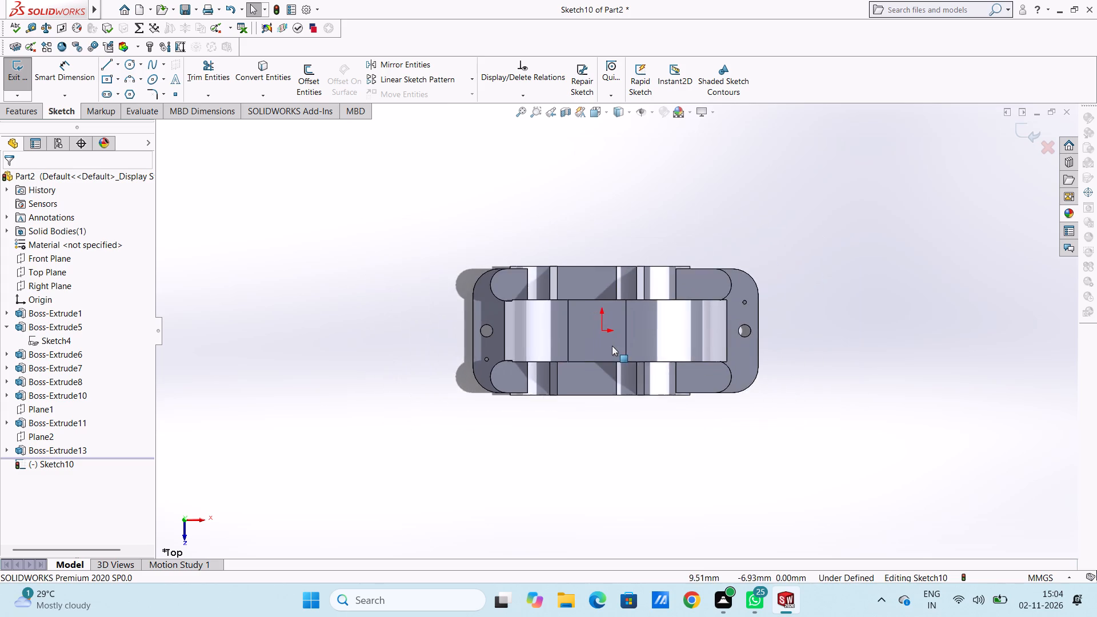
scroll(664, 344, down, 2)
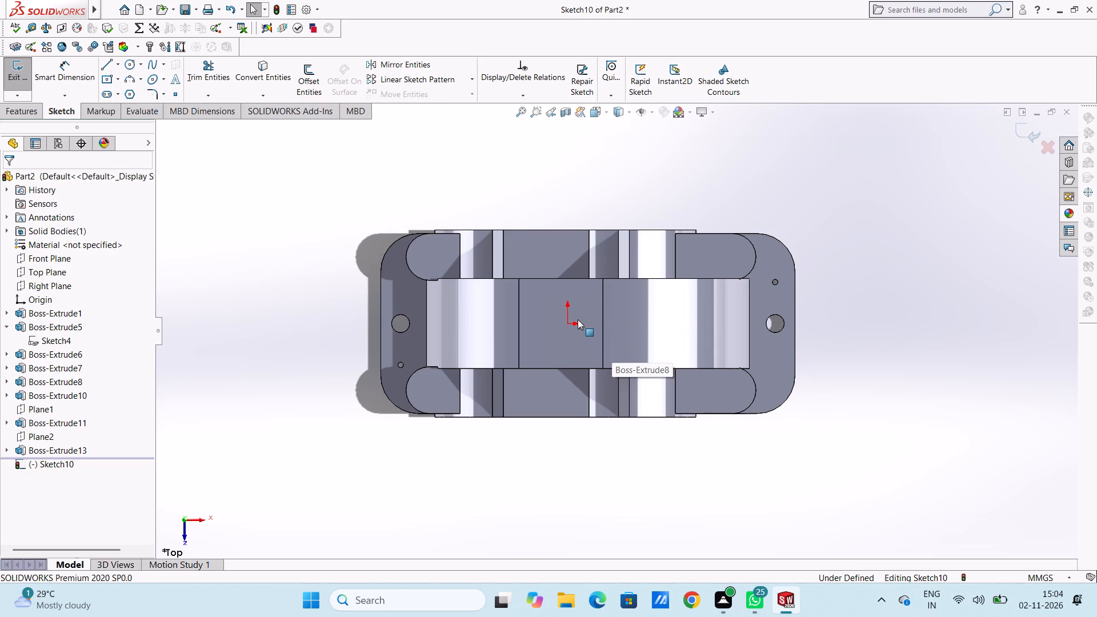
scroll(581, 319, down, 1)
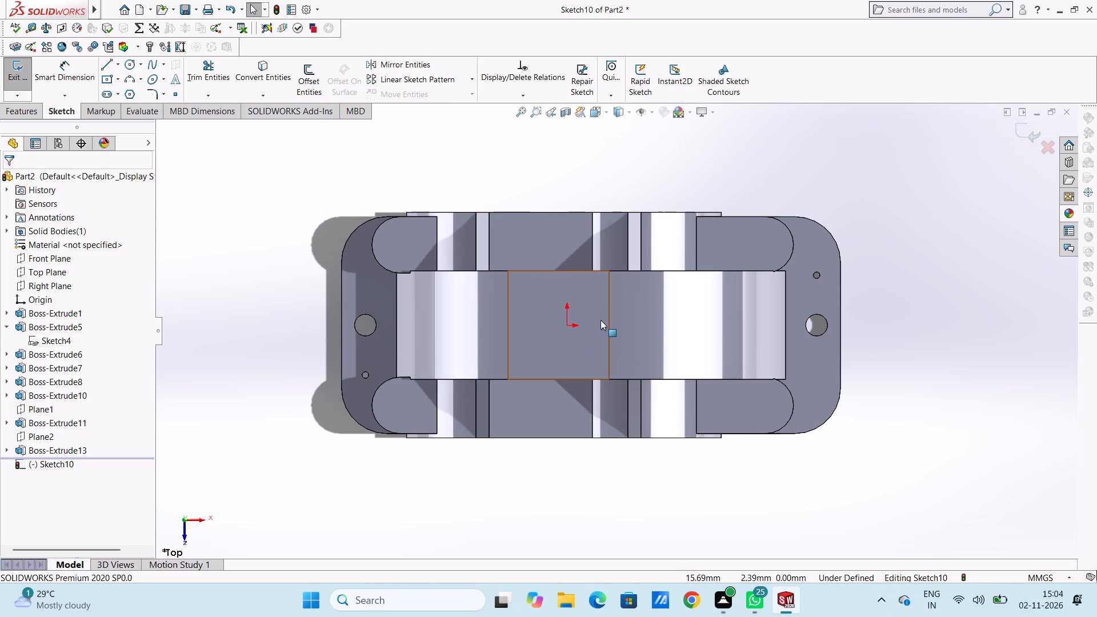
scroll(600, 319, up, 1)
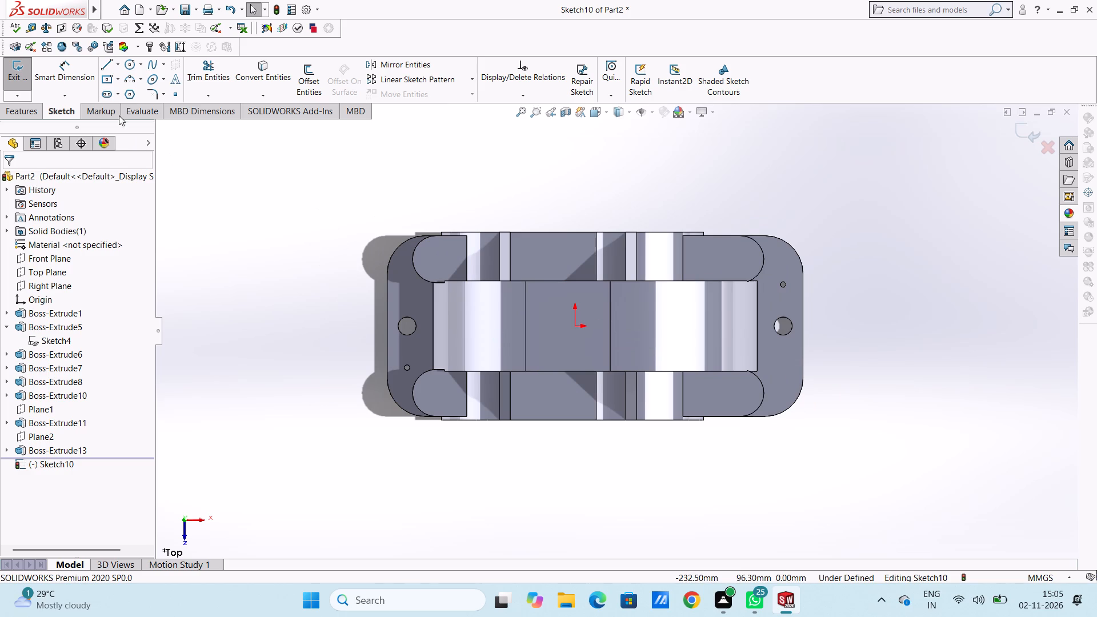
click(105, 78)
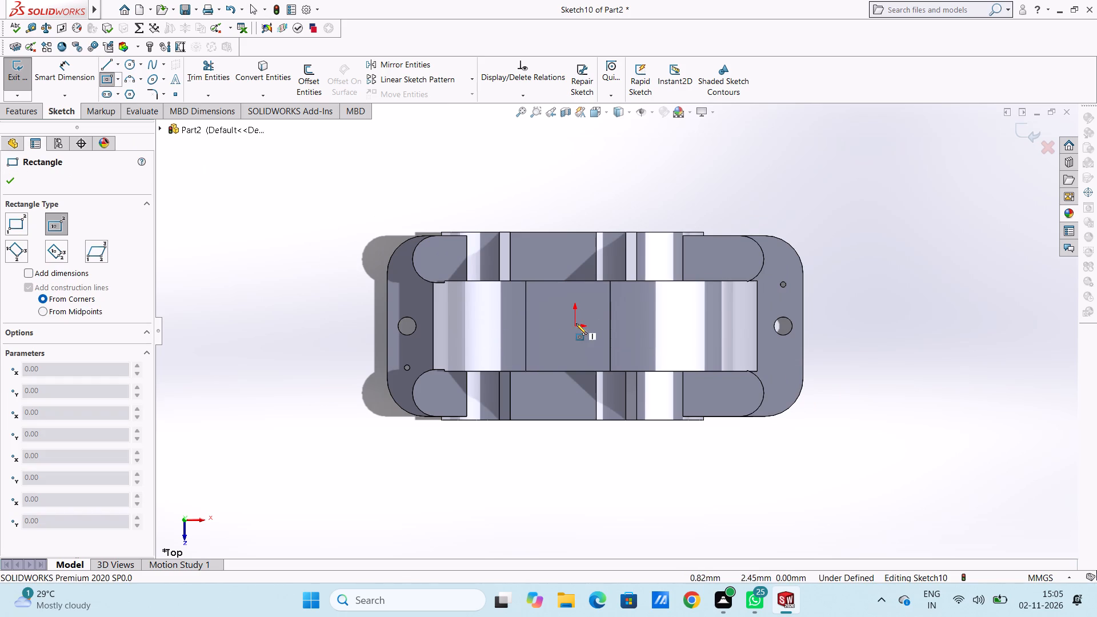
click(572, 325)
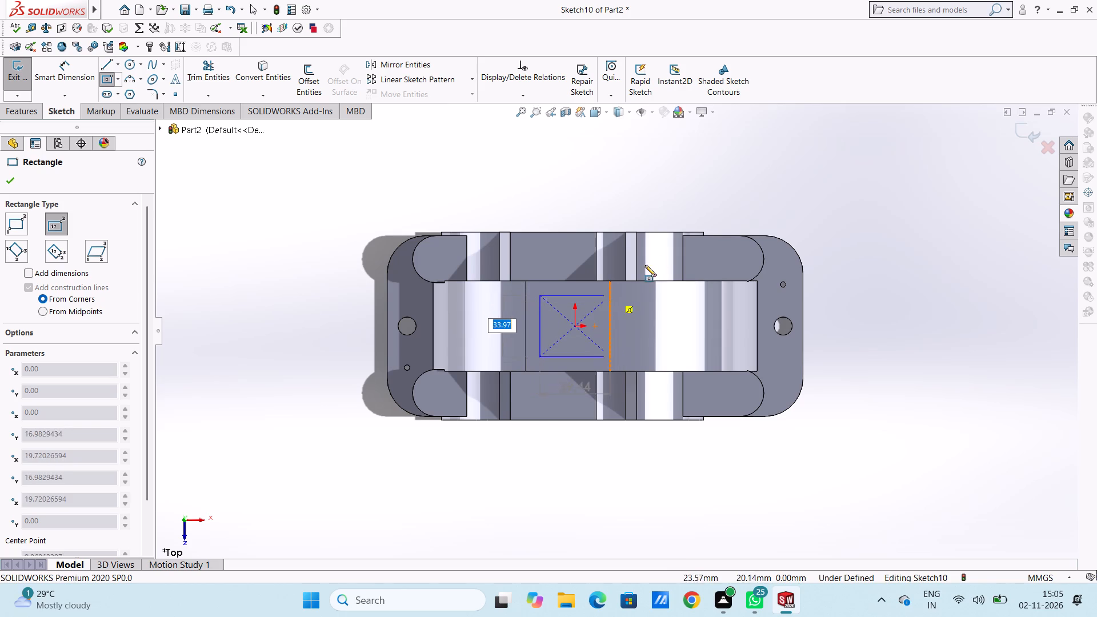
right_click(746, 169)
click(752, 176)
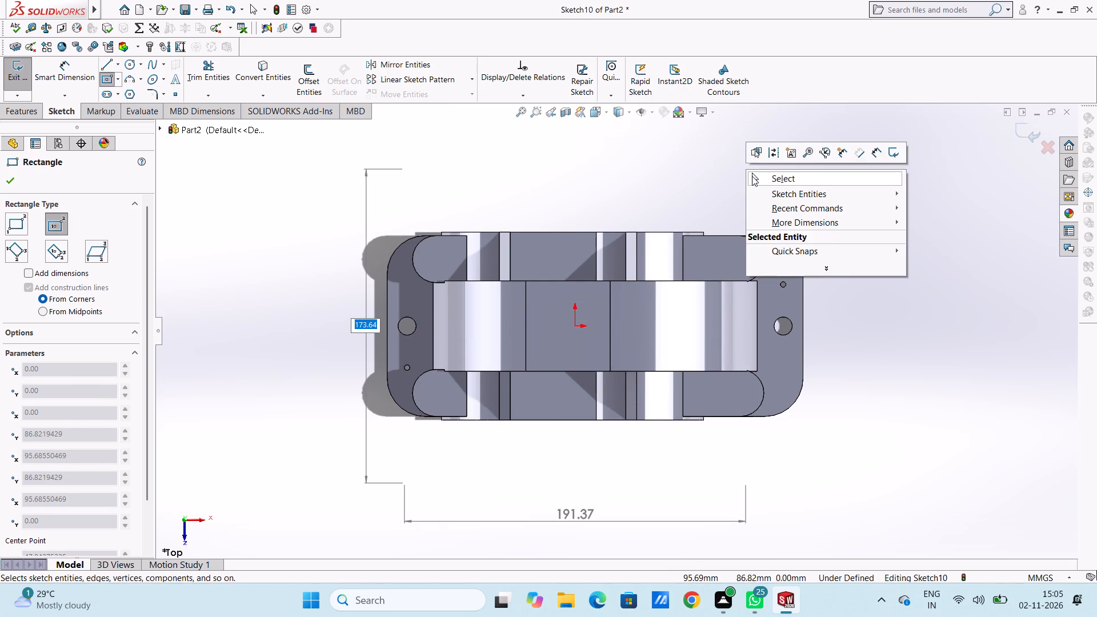
Sketch a 46 × 46 mm center rectangle on the top face, centred about 4 mm from the origin along X.
scroll(588, 332, down, 2)
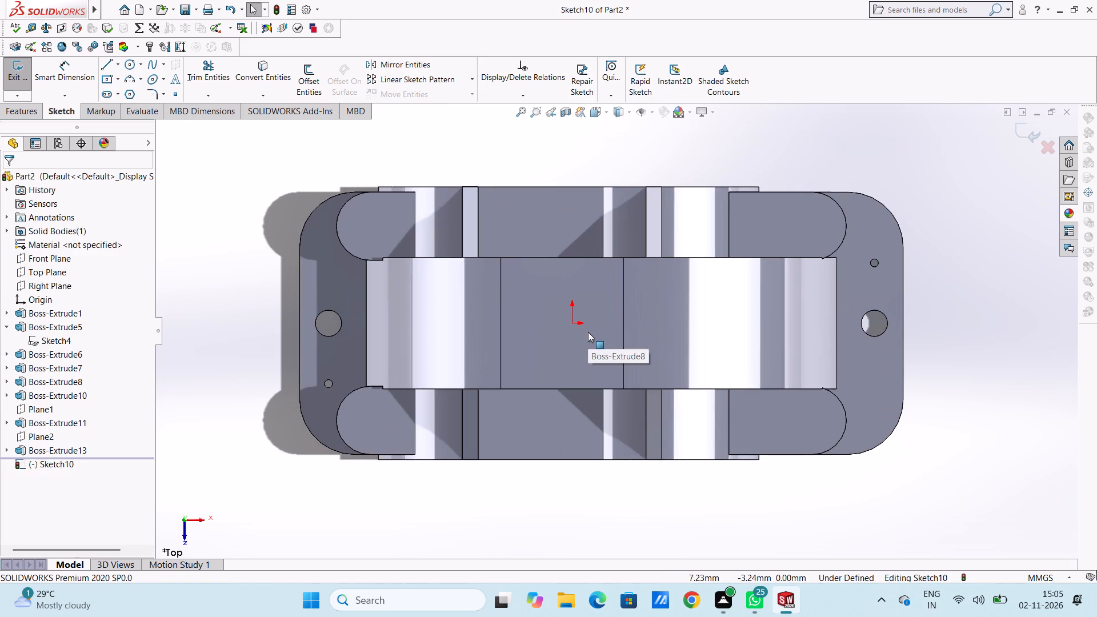
scroll(588, 332, up, 4)
scroll(594, 315, down, 3)
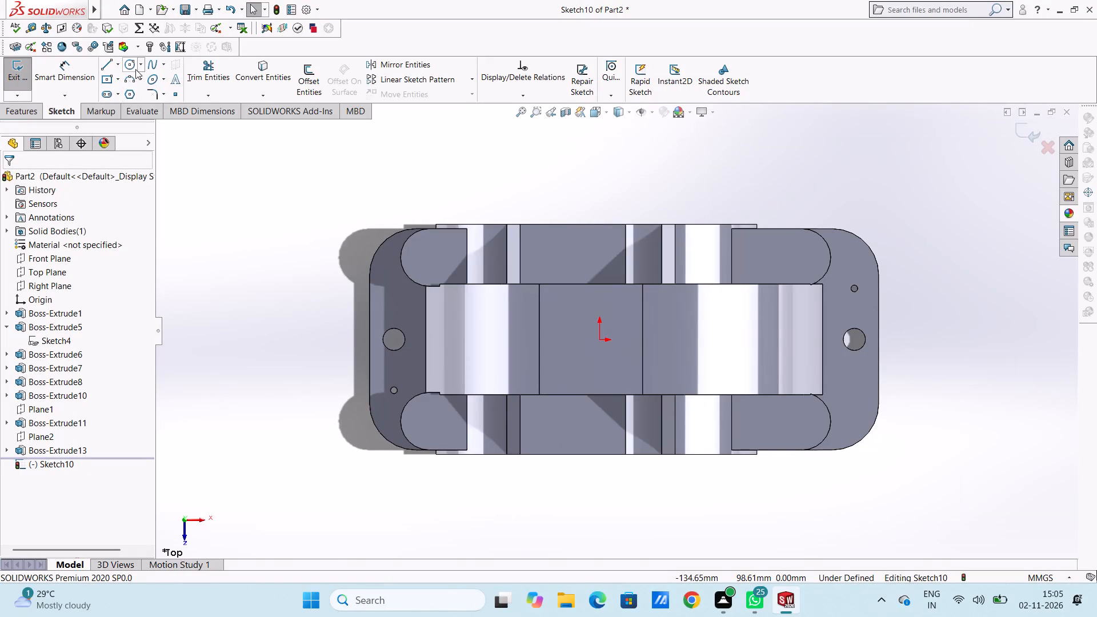
click(107, 79)
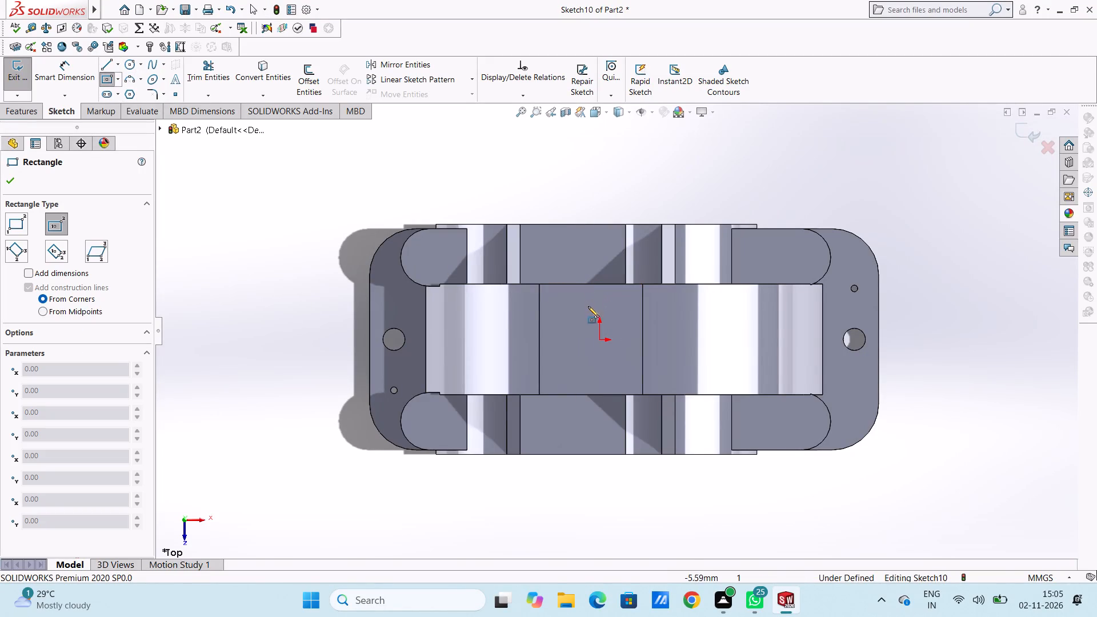
click(591, 340)
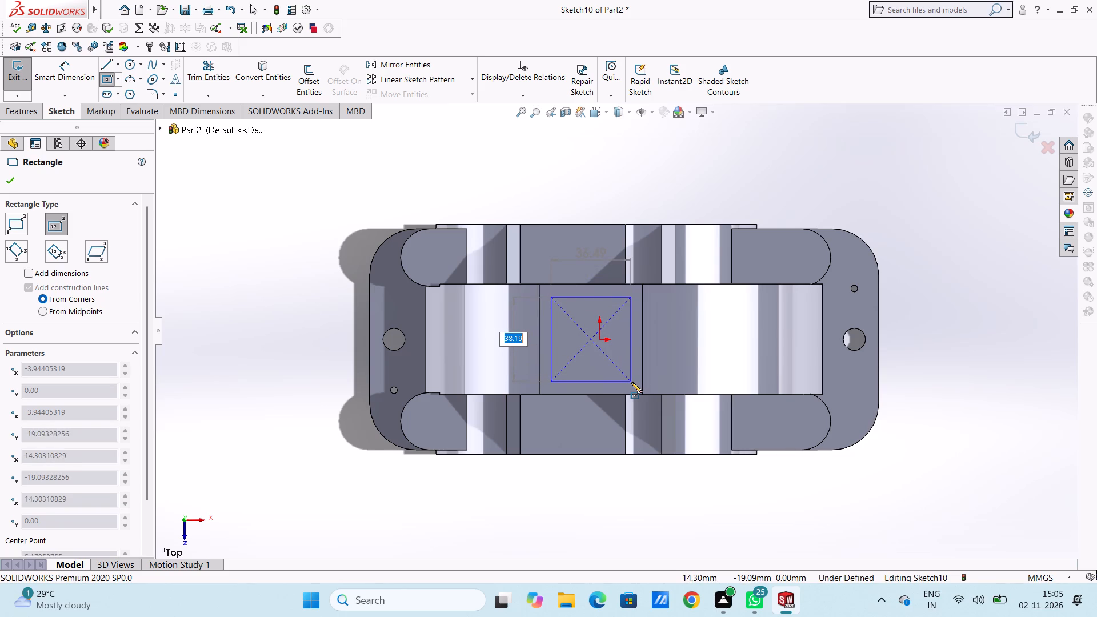
text(46)
key(Return)
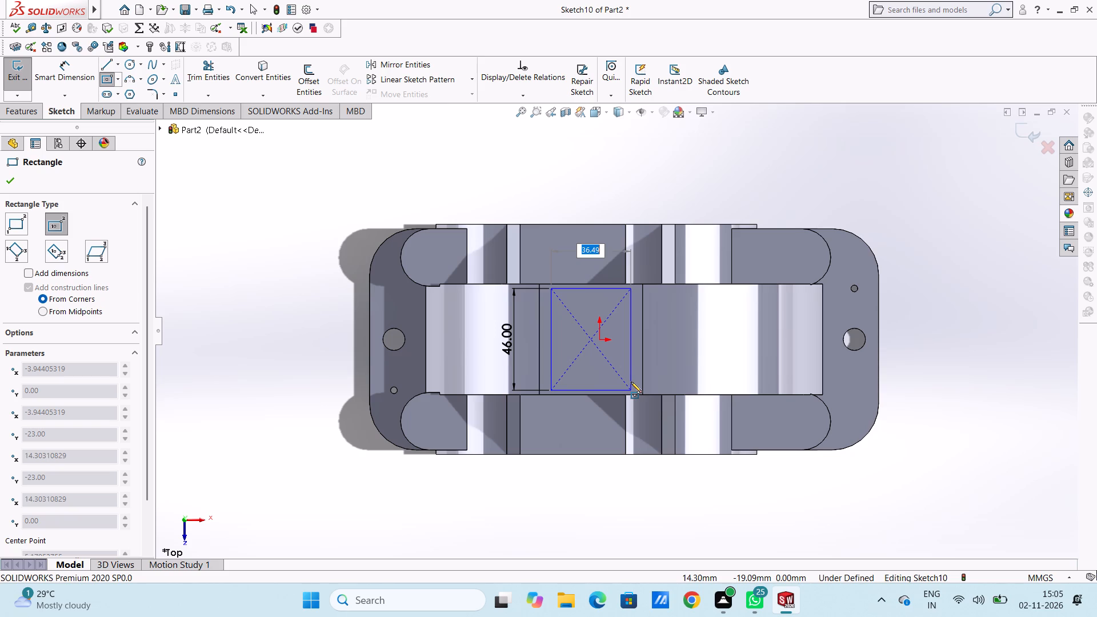
text(46)
key(Return)
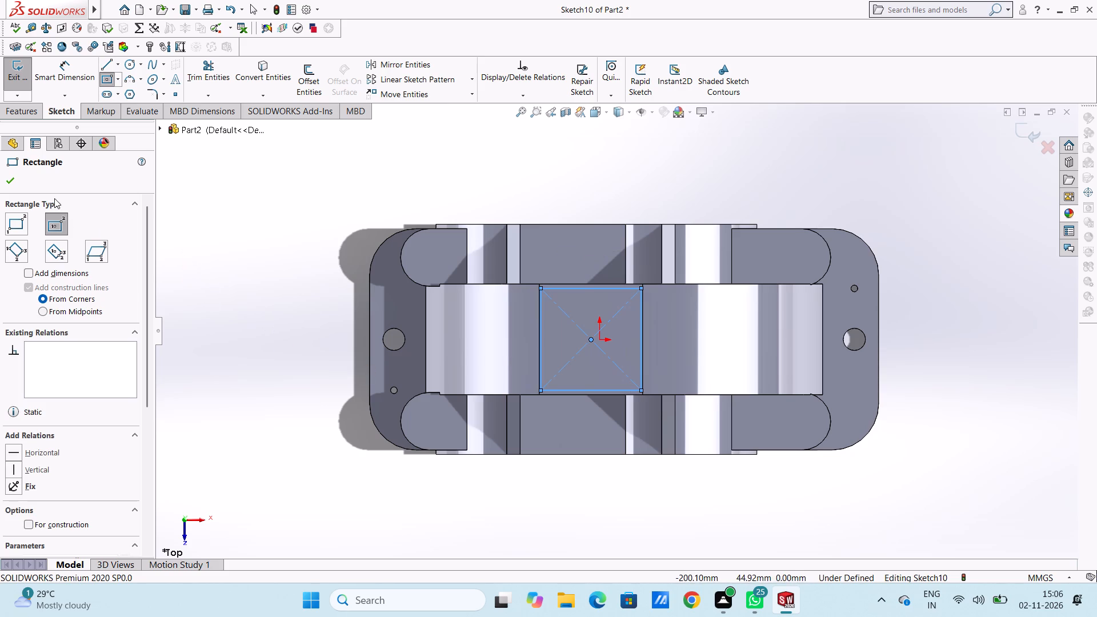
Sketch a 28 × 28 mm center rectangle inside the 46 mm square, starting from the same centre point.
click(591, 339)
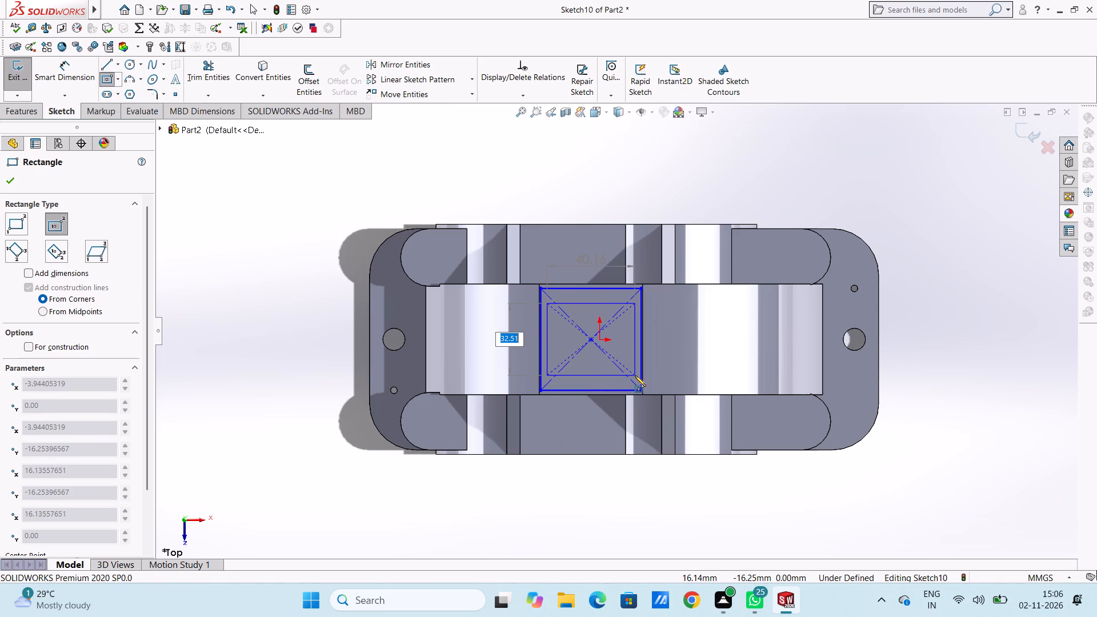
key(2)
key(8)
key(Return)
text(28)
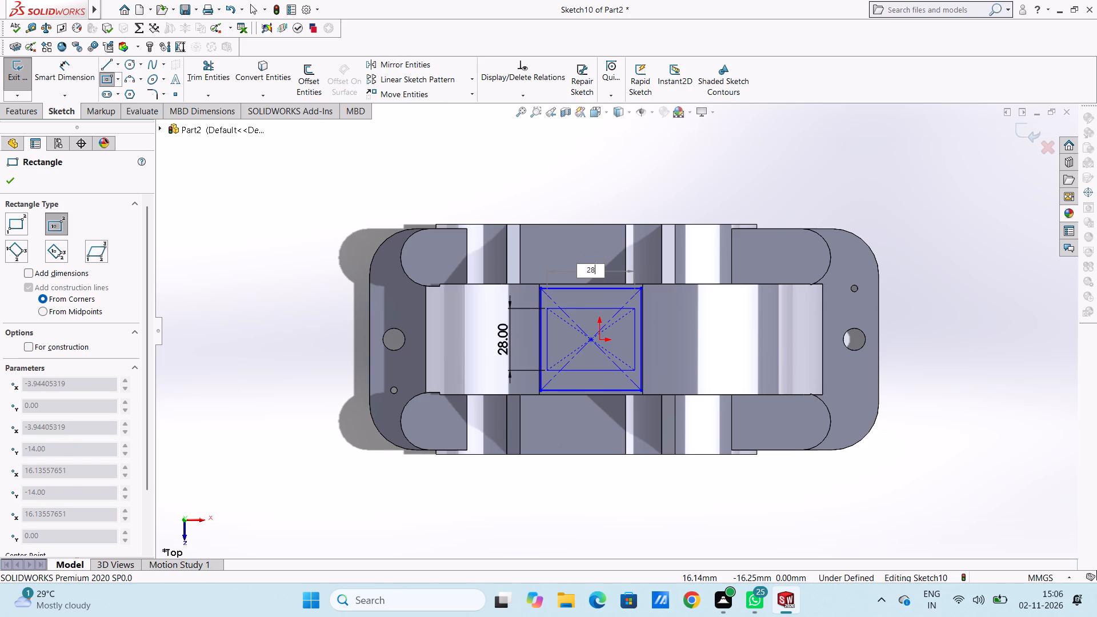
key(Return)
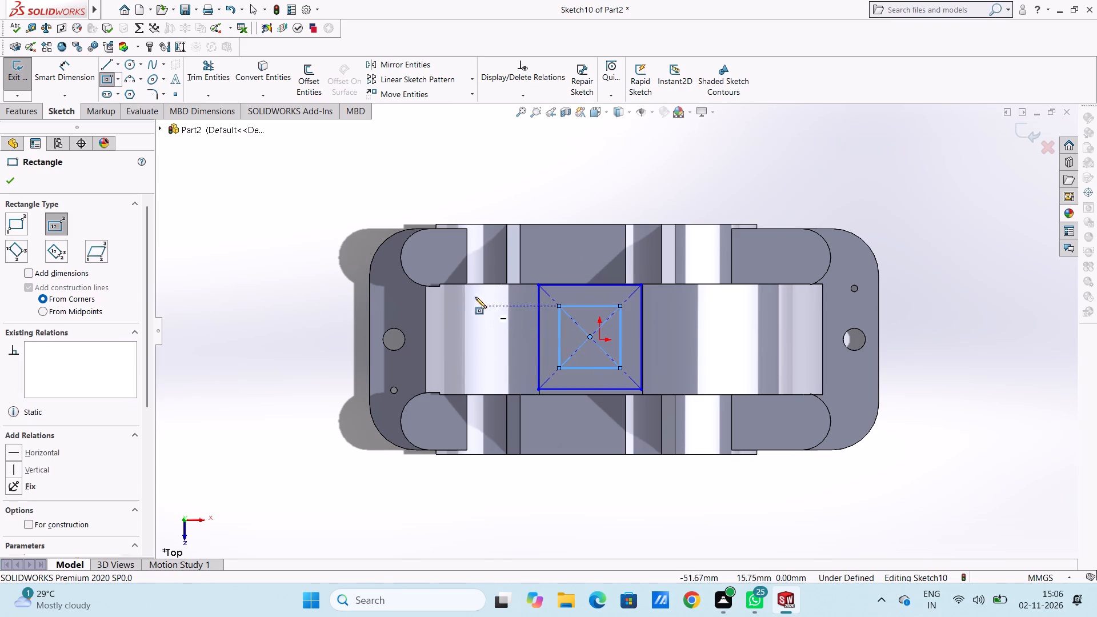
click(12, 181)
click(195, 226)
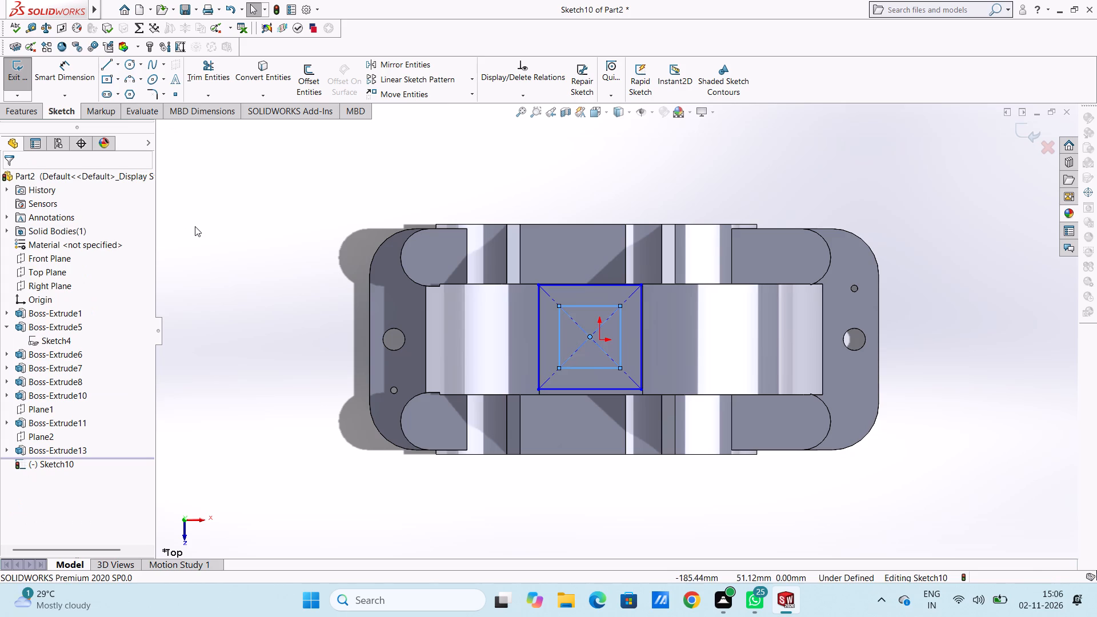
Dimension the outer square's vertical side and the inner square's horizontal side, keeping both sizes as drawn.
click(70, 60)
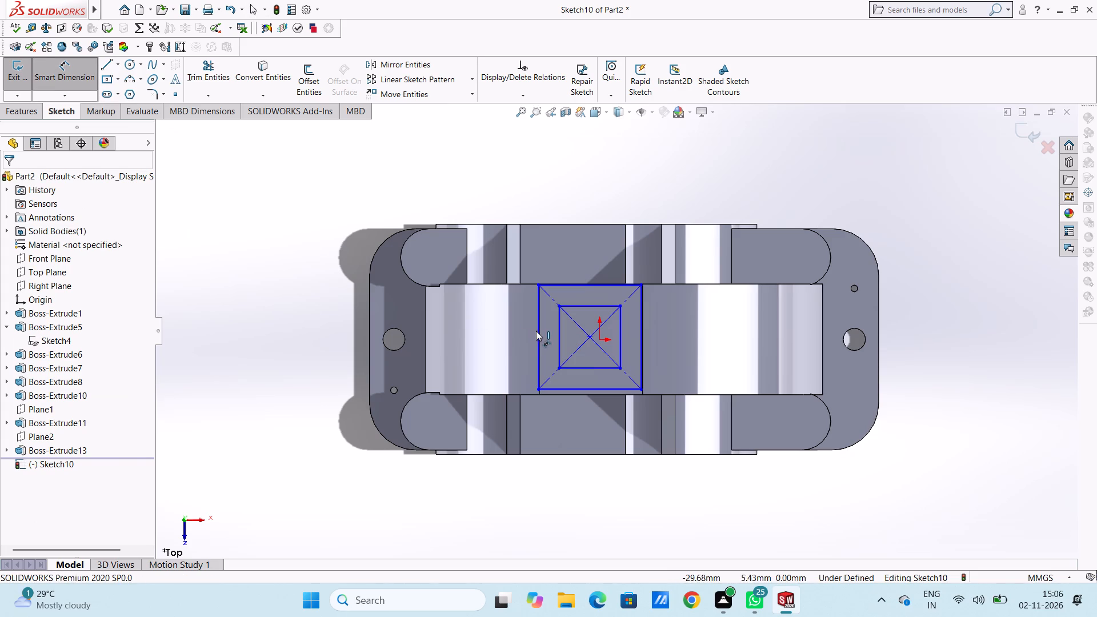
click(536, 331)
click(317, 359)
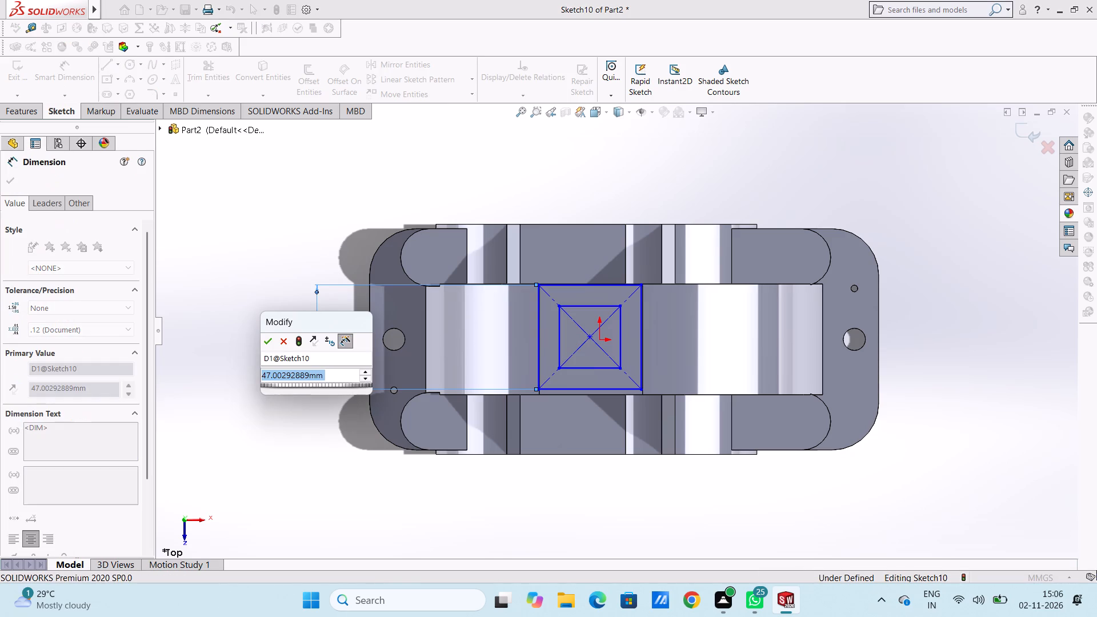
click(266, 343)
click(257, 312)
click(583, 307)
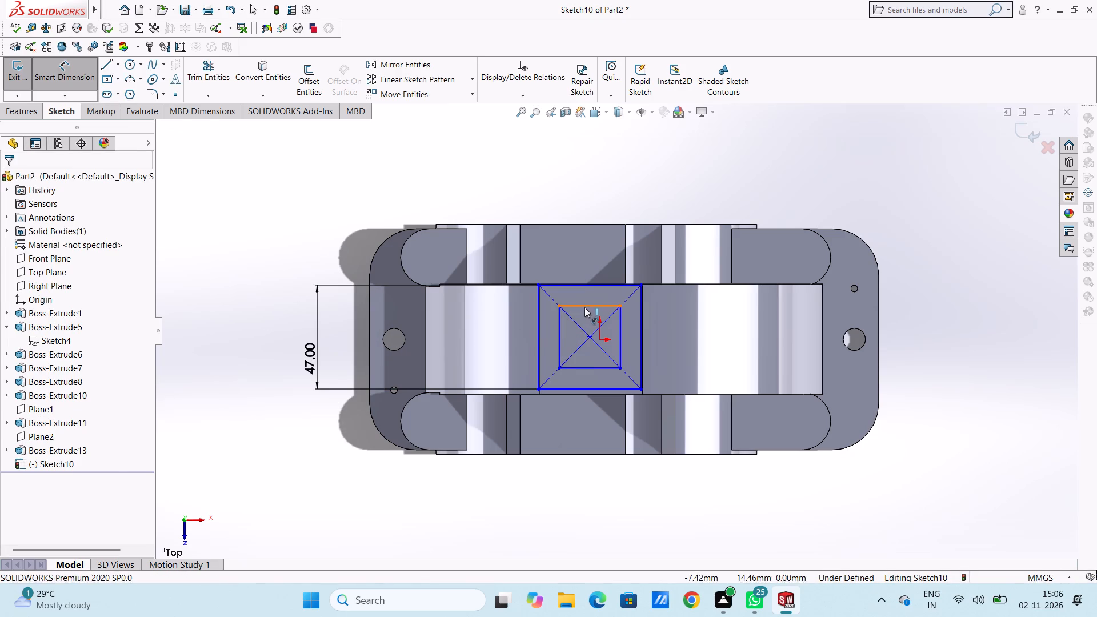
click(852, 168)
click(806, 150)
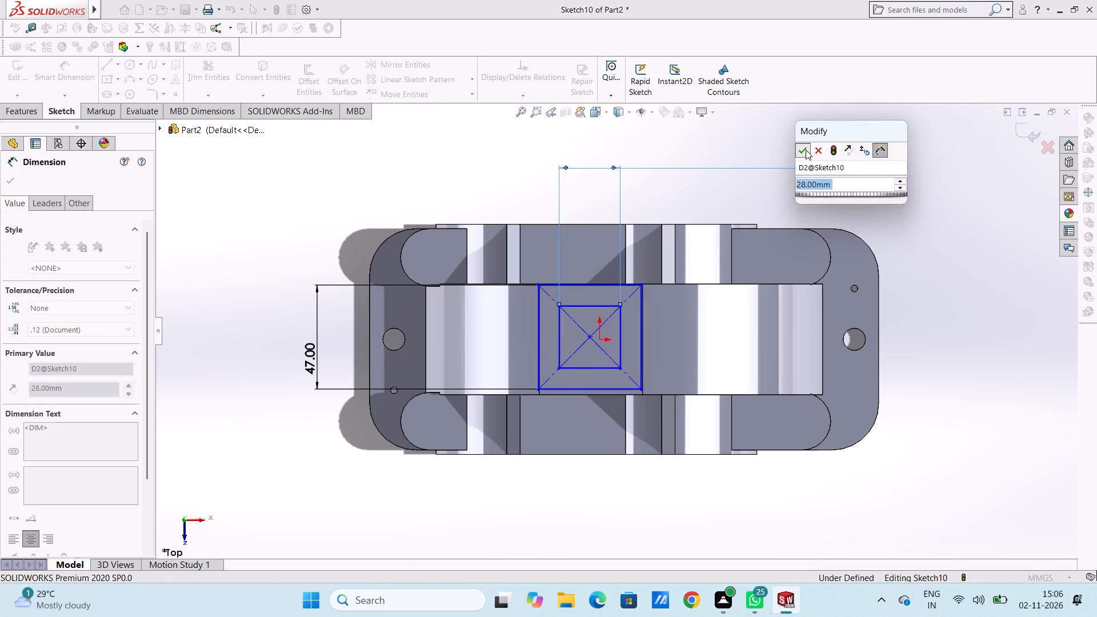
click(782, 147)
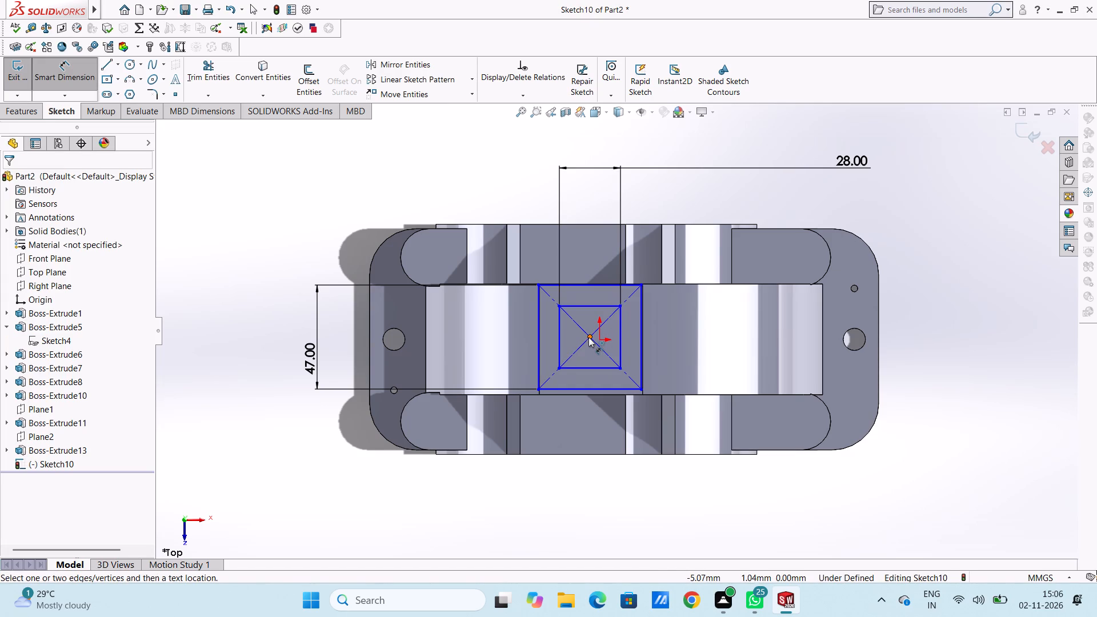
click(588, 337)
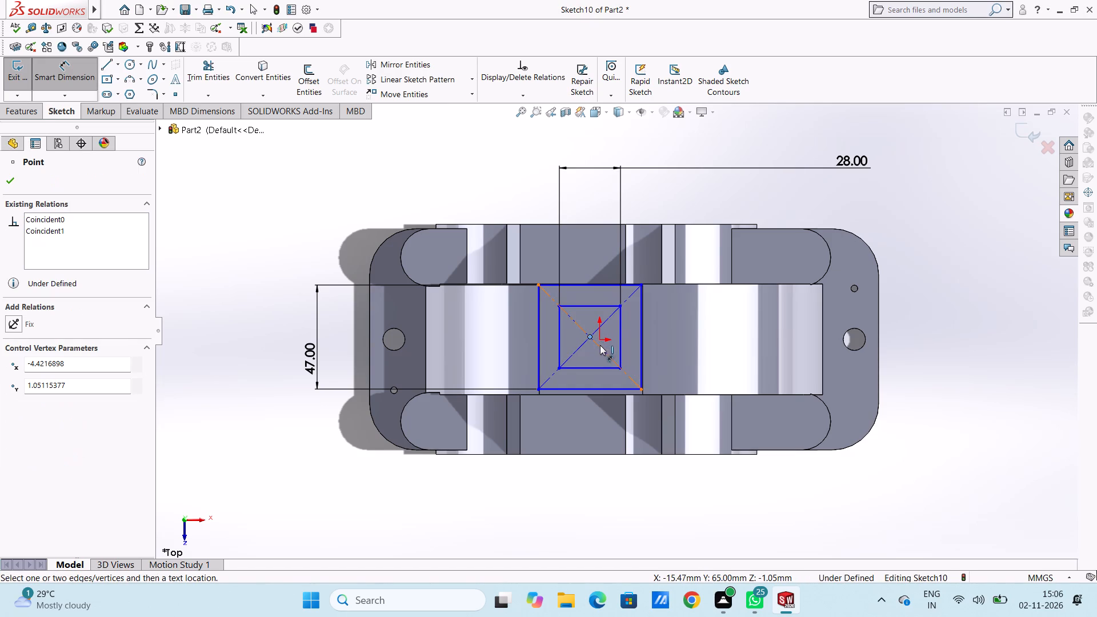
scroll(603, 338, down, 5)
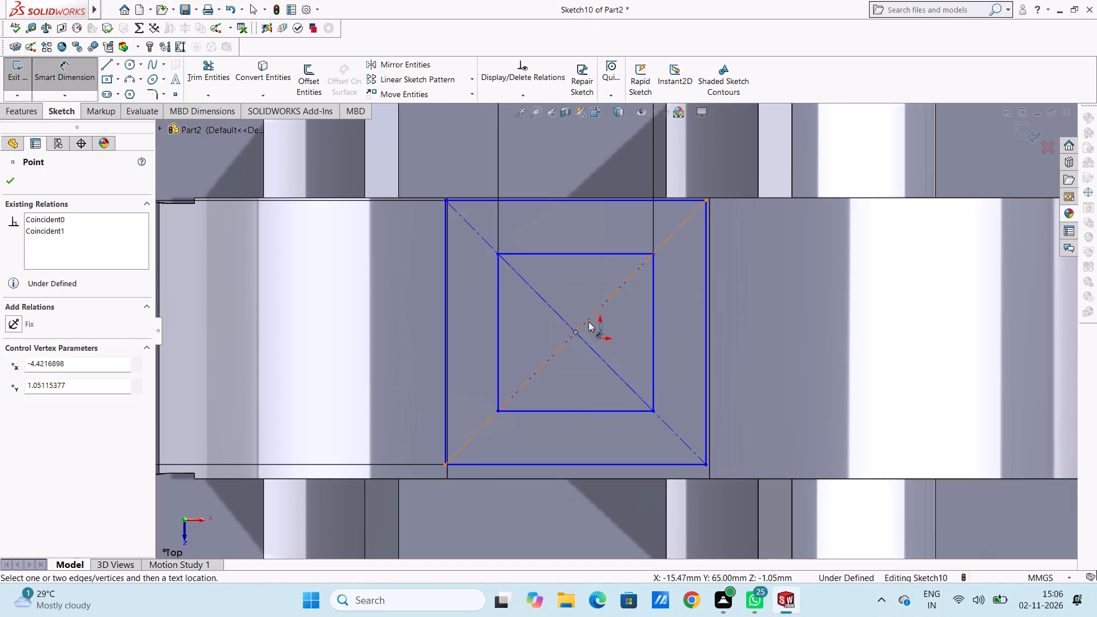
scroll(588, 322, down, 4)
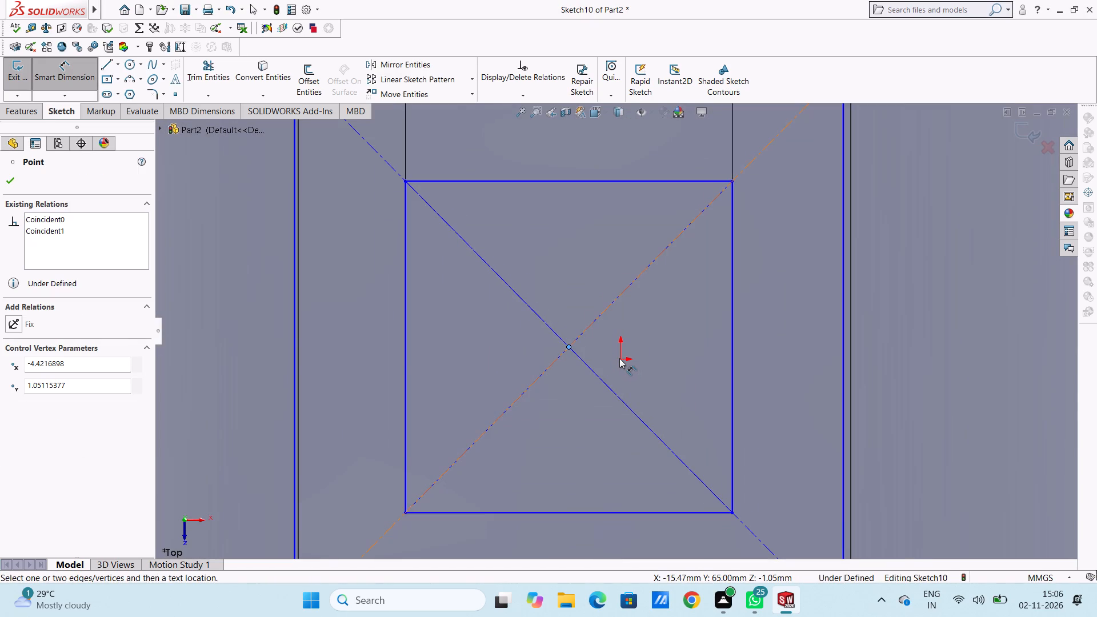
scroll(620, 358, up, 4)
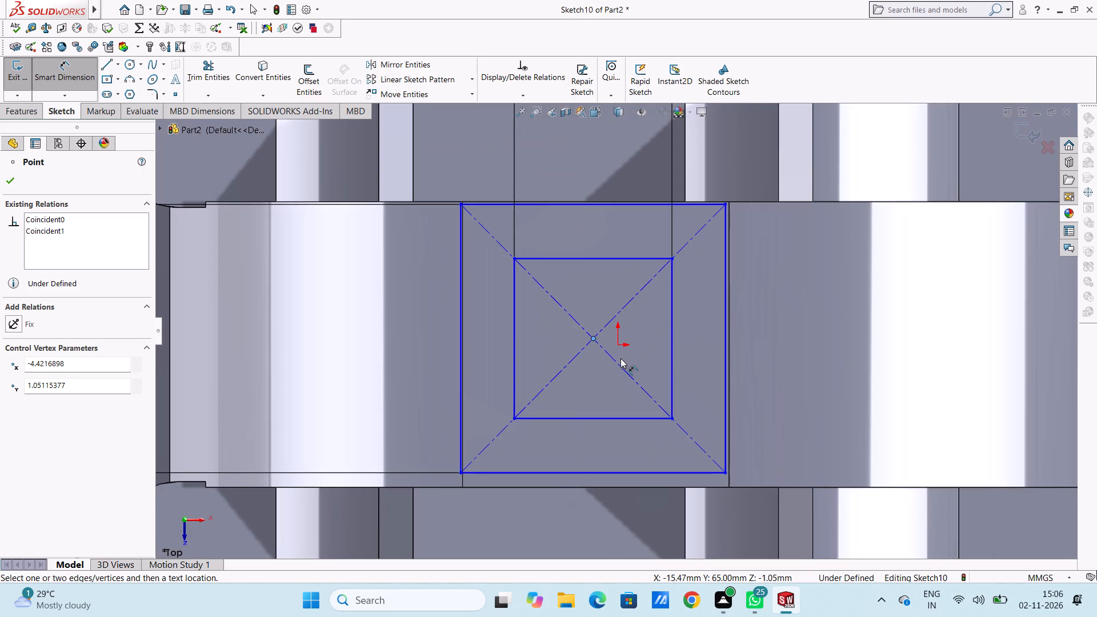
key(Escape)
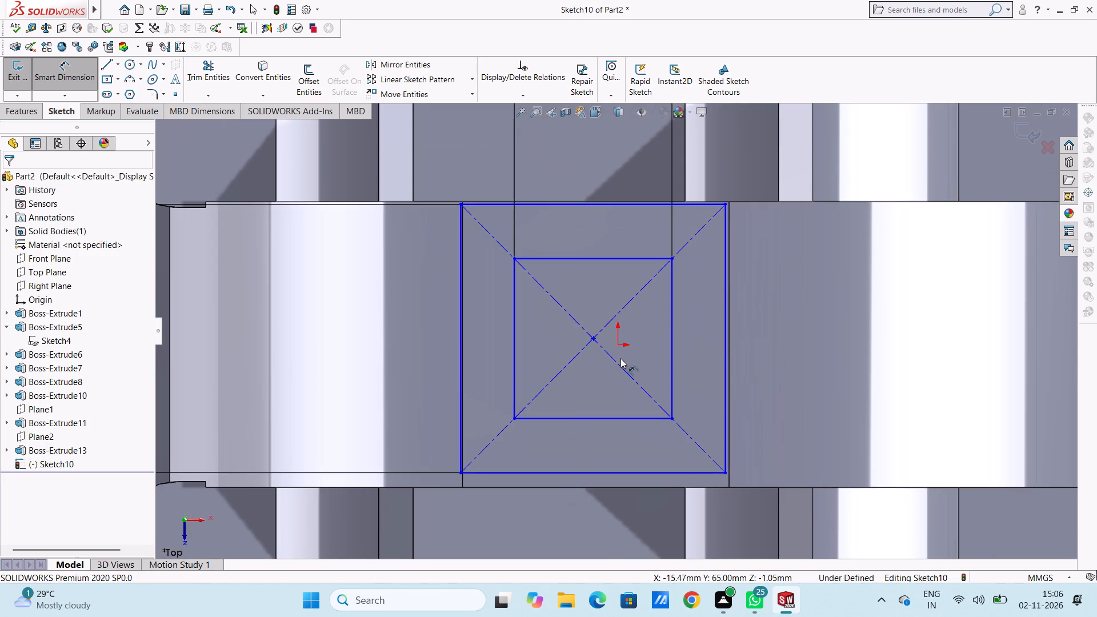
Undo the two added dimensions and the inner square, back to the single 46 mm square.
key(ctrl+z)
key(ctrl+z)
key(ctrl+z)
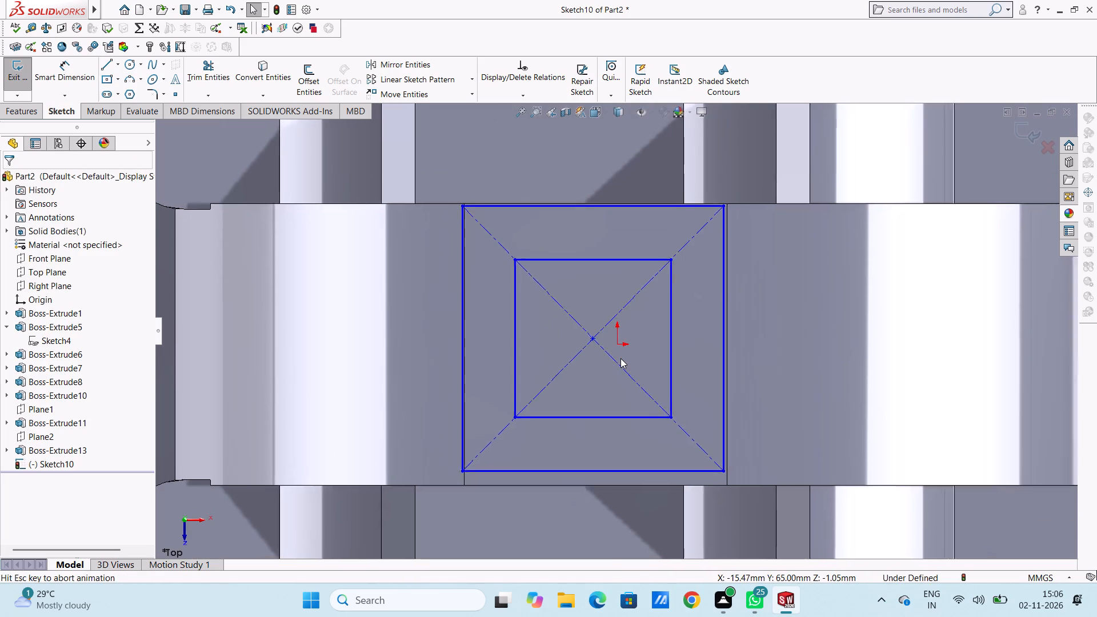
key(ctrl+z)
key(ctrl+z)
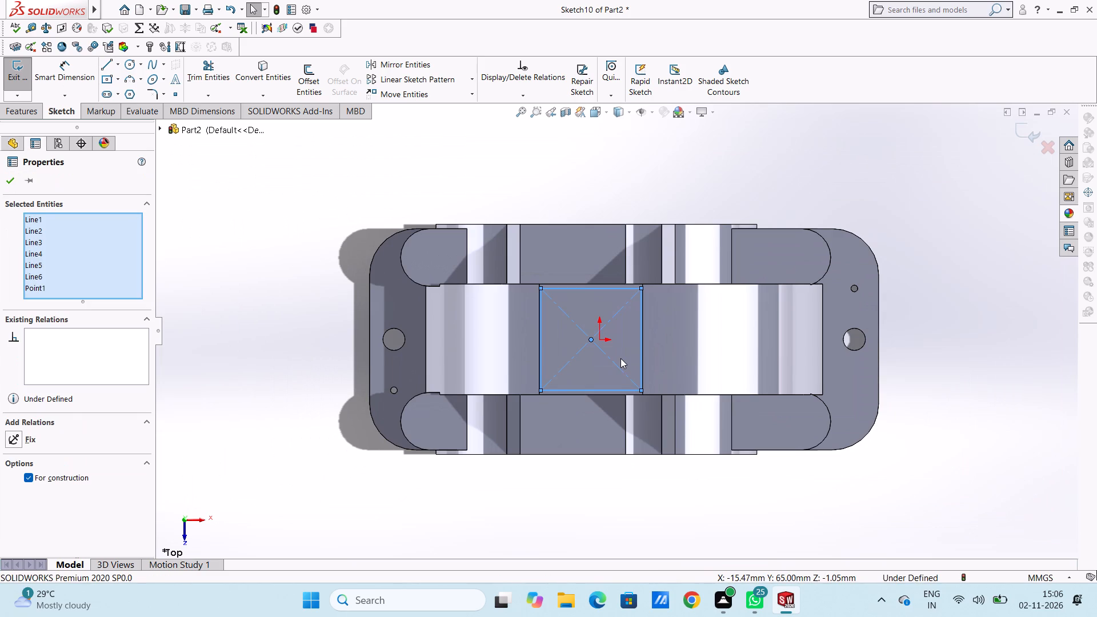
Dimension the square's horizontal width at 46 mm, using its construction diagonal and placing the dimension above the part.
click(365, 197)
click(77, 77)
scroll(691, 311, down, 2)
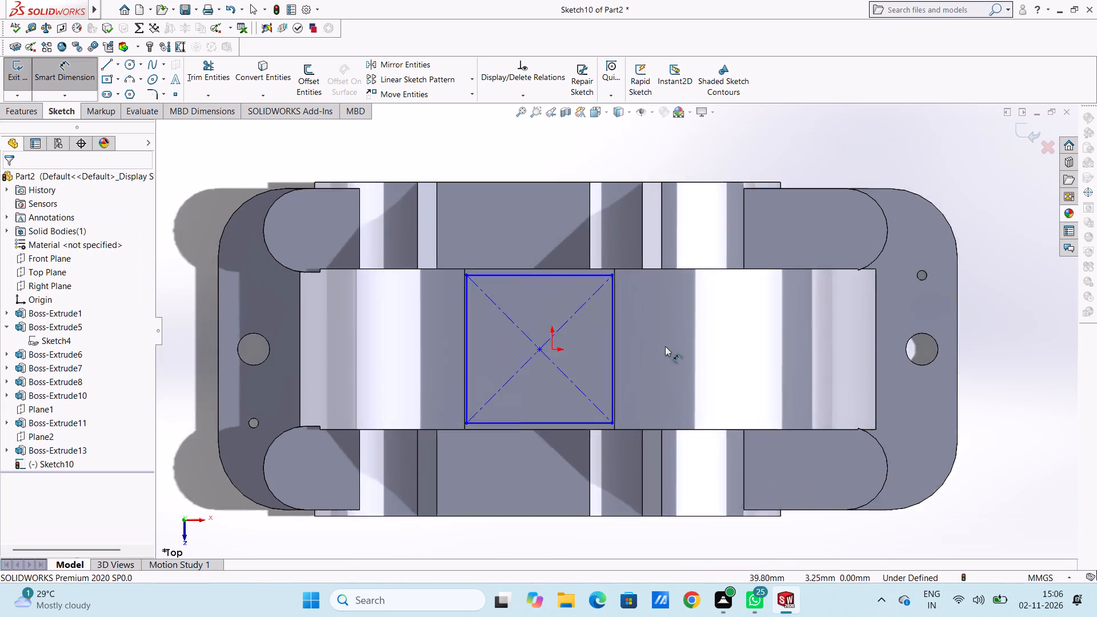
scroll(665, 346, down, 2)
click(481, 352)
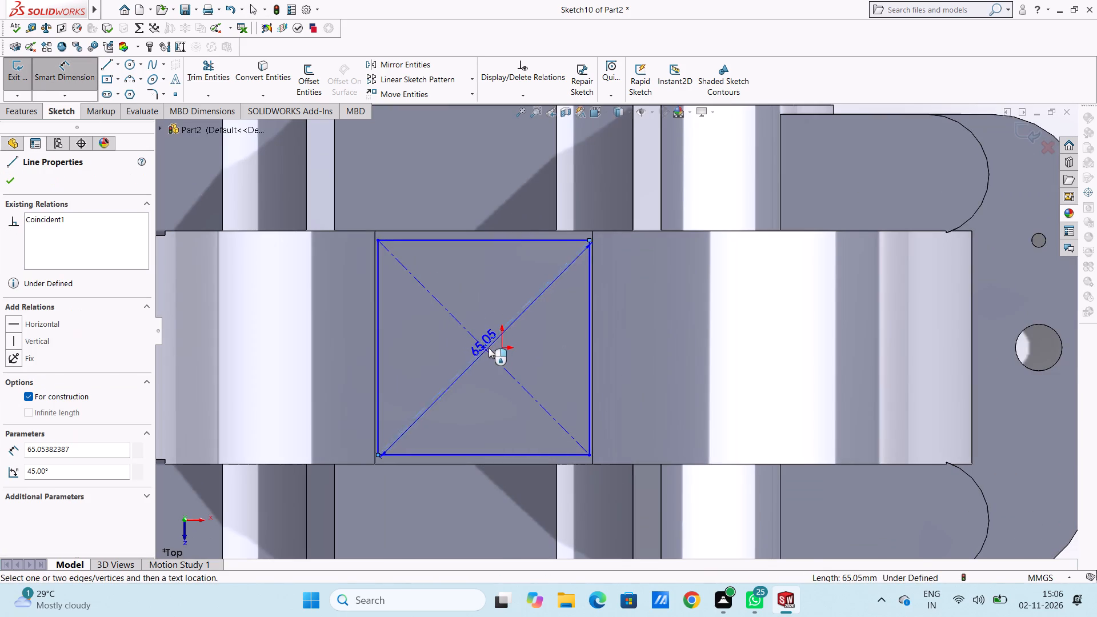
scroll(508, 183, up, 5)
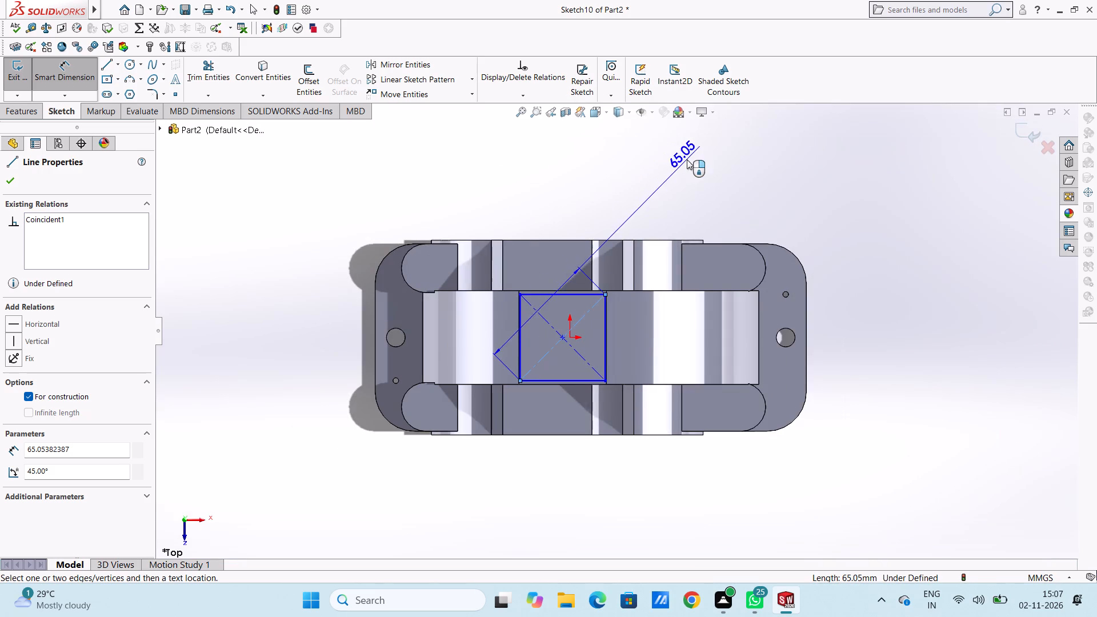
click(577, 172)
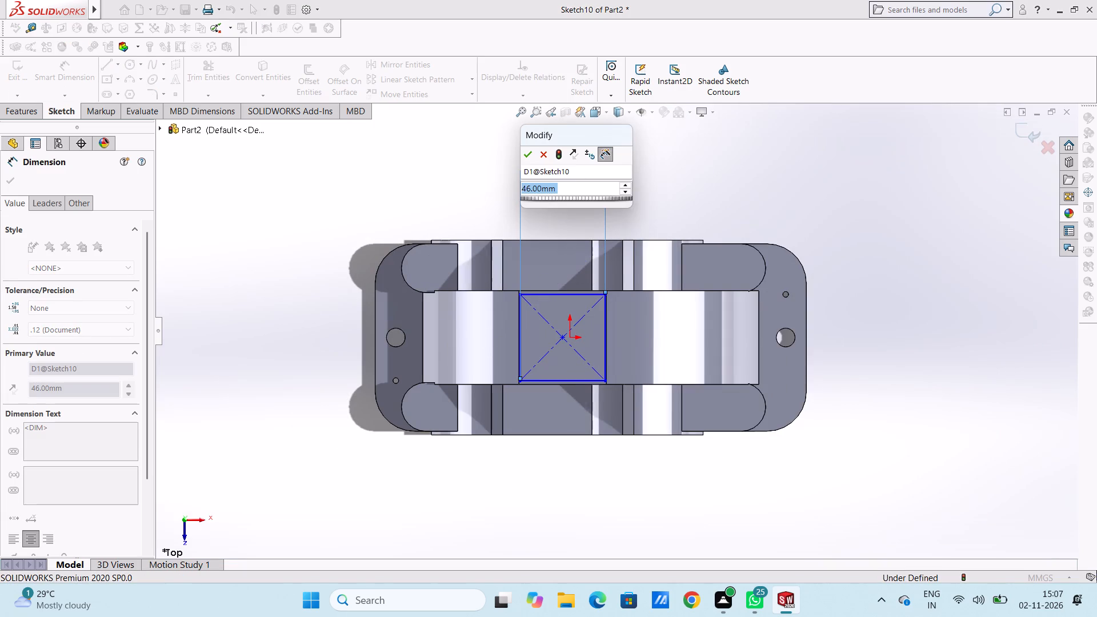
click(526, 160)
click(515, 163)
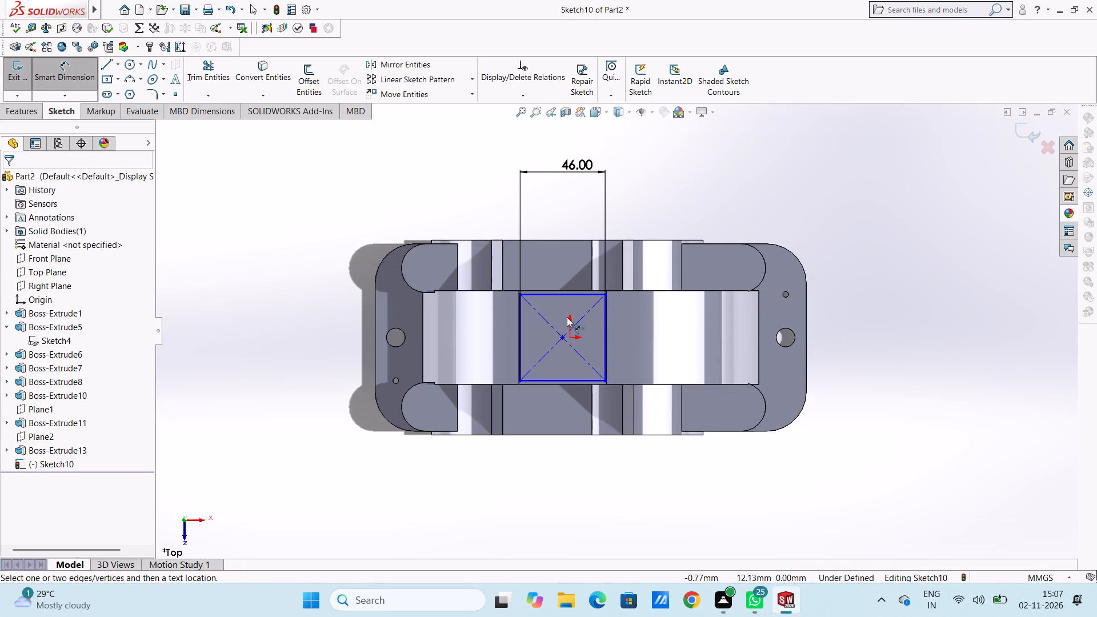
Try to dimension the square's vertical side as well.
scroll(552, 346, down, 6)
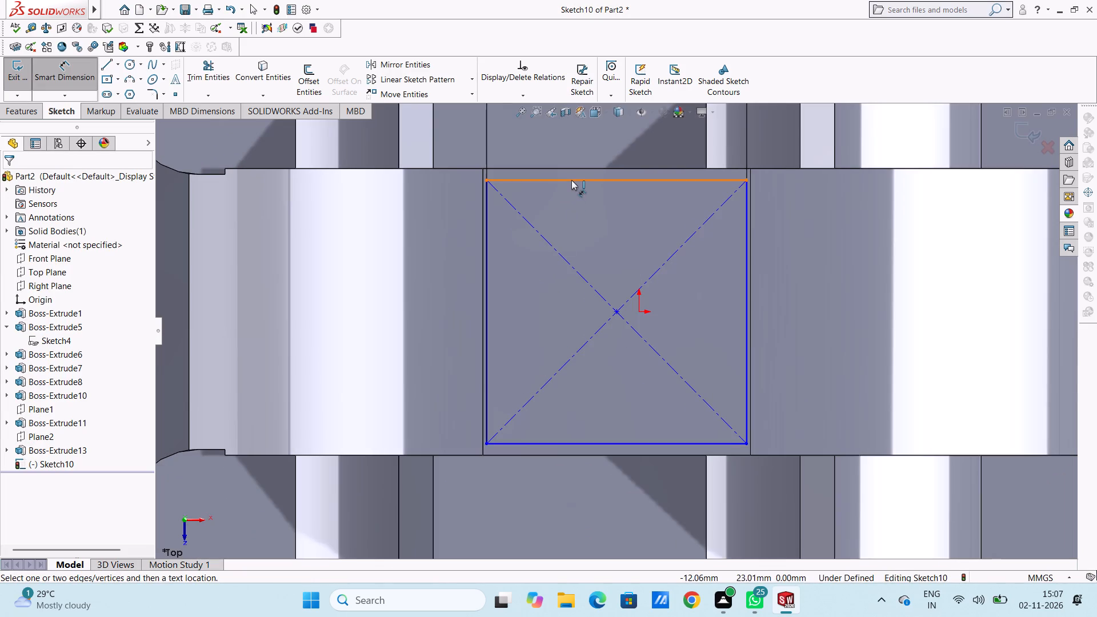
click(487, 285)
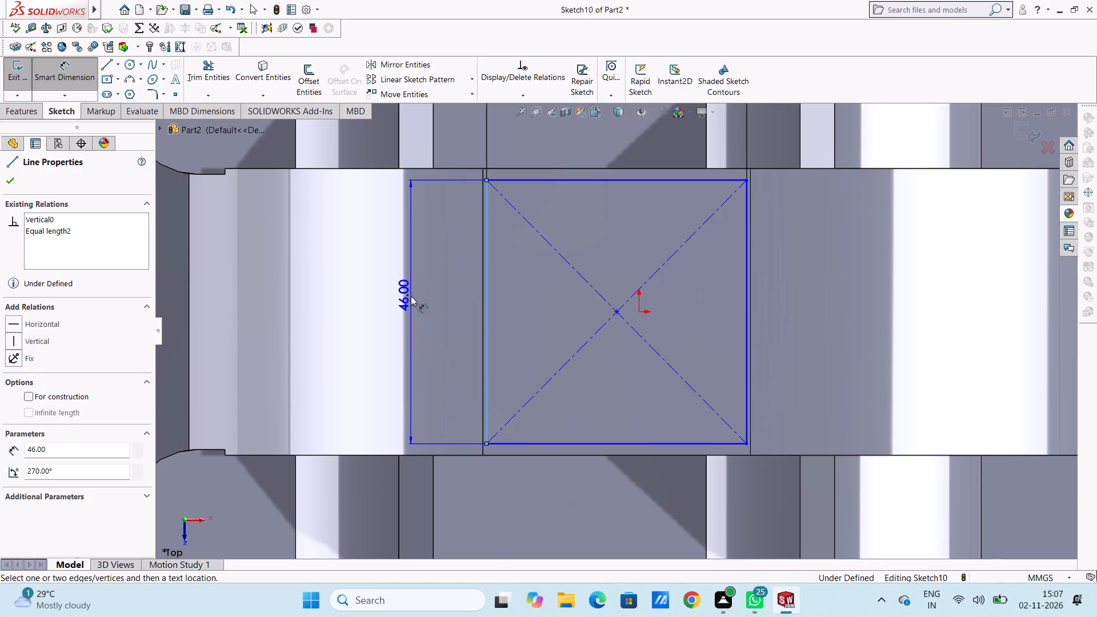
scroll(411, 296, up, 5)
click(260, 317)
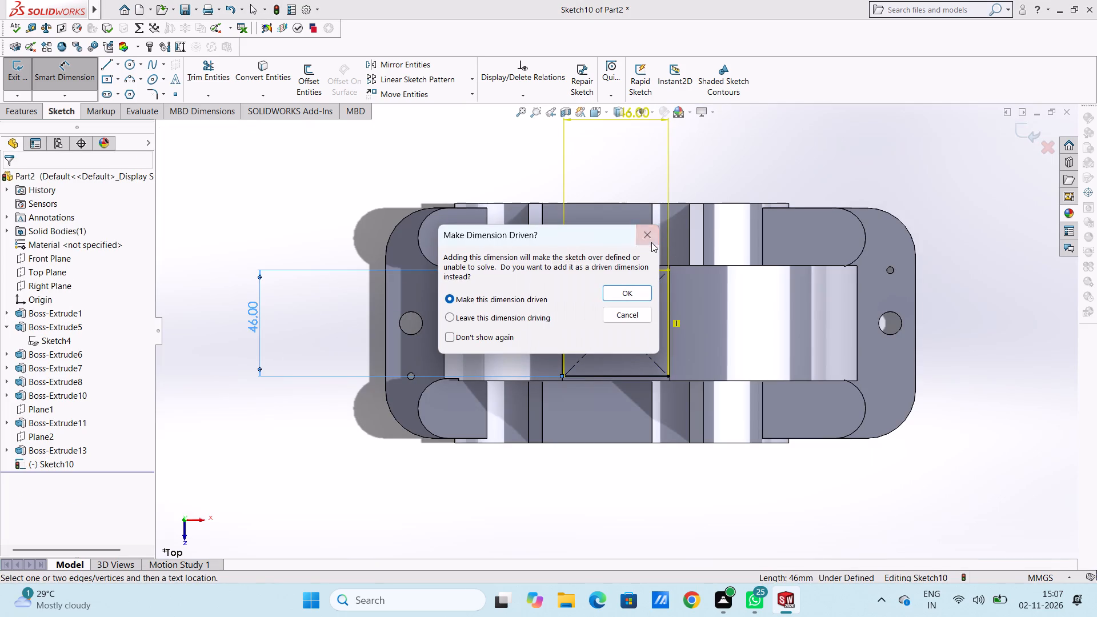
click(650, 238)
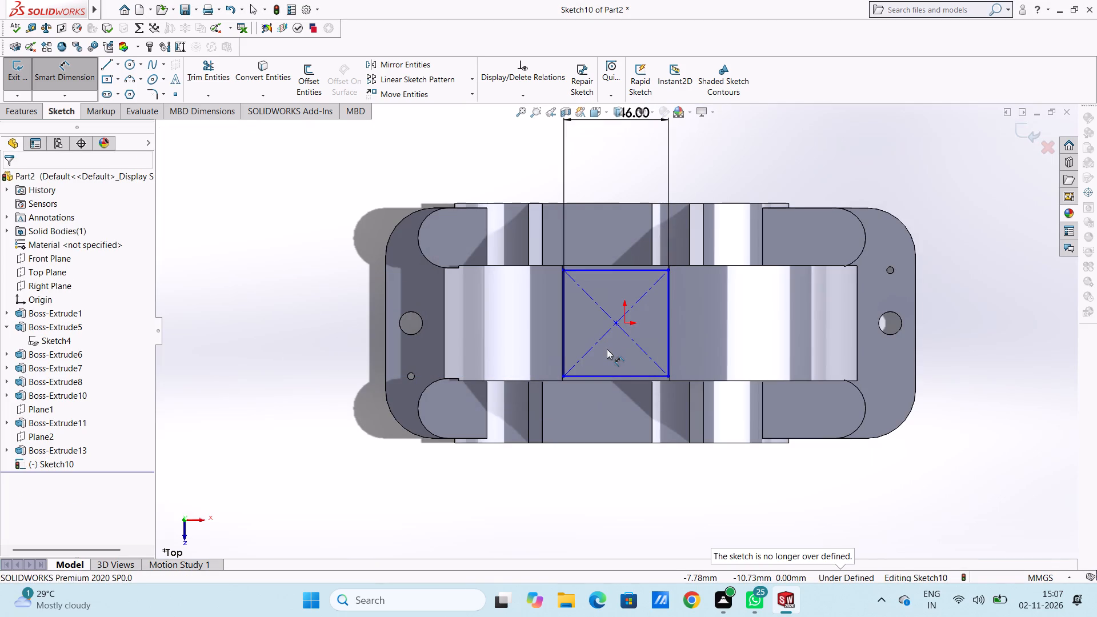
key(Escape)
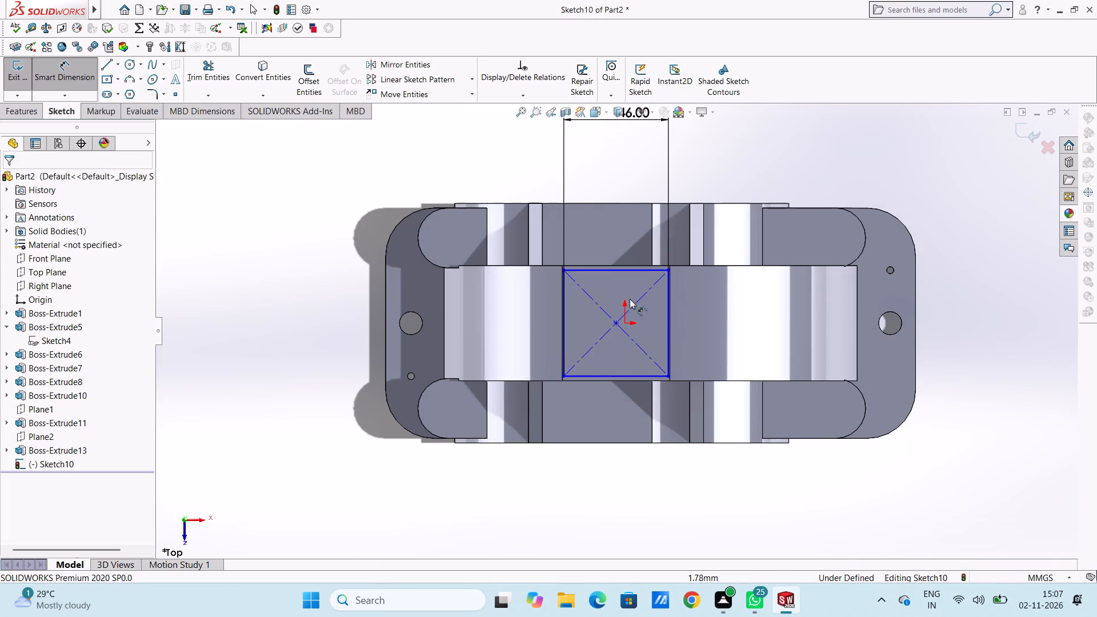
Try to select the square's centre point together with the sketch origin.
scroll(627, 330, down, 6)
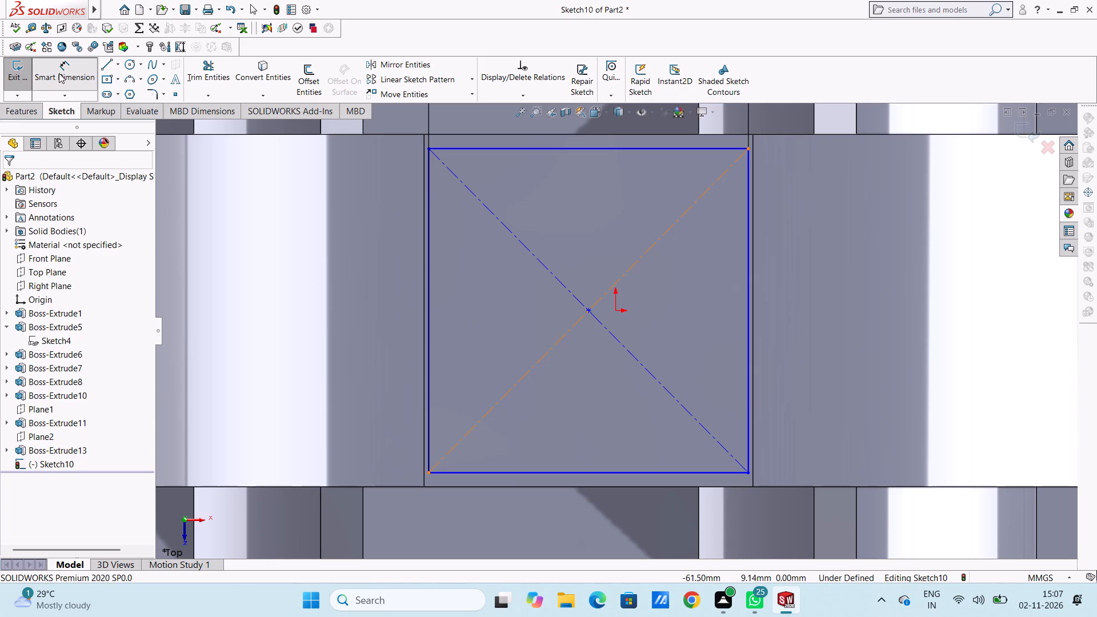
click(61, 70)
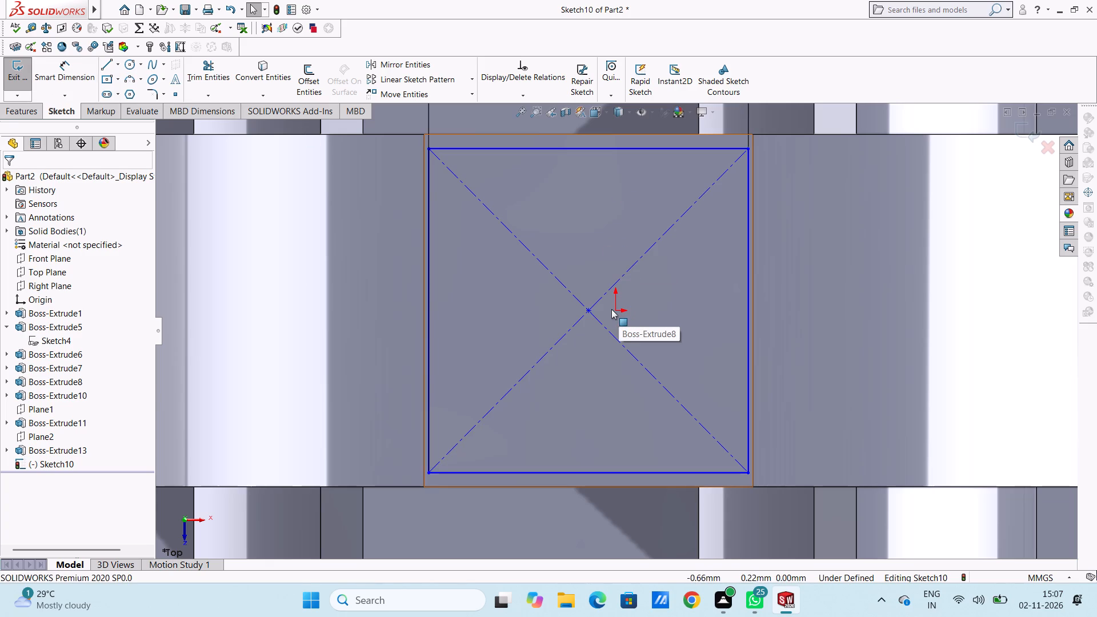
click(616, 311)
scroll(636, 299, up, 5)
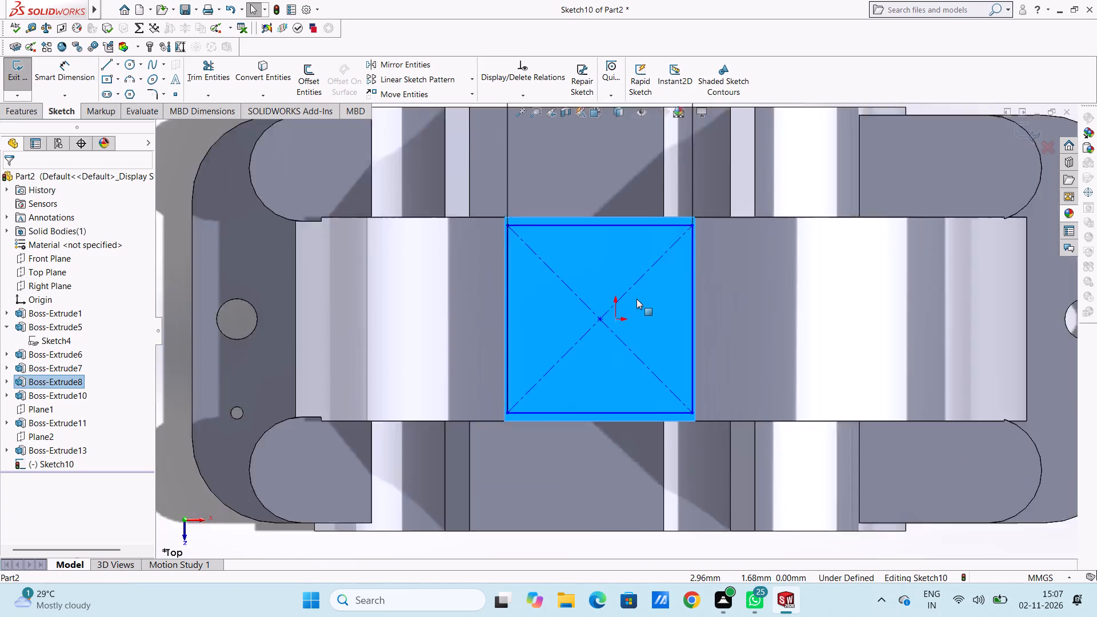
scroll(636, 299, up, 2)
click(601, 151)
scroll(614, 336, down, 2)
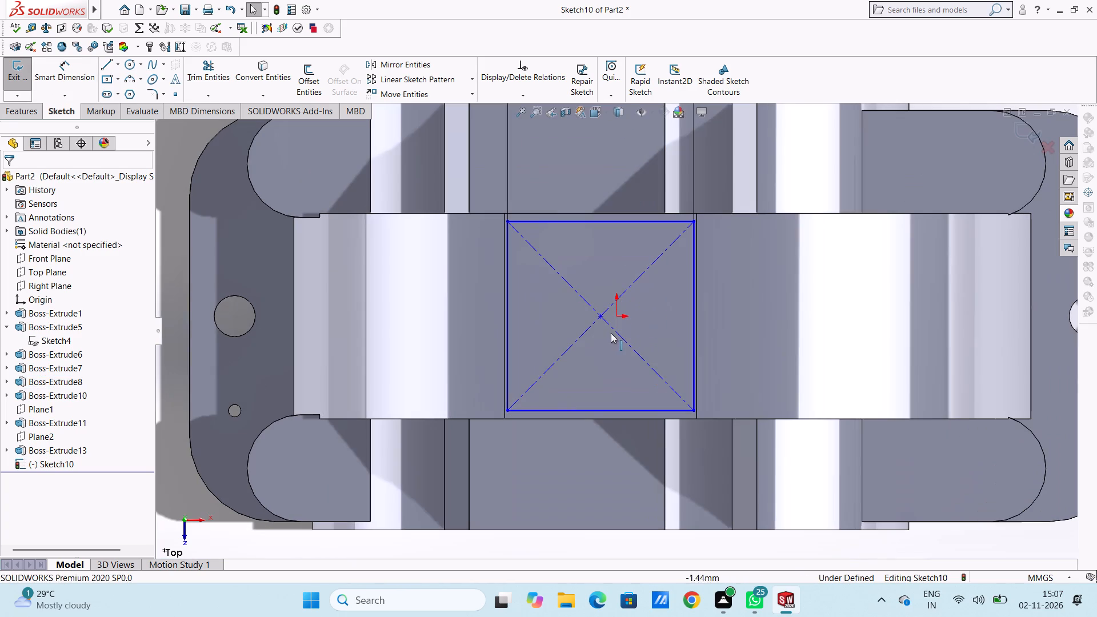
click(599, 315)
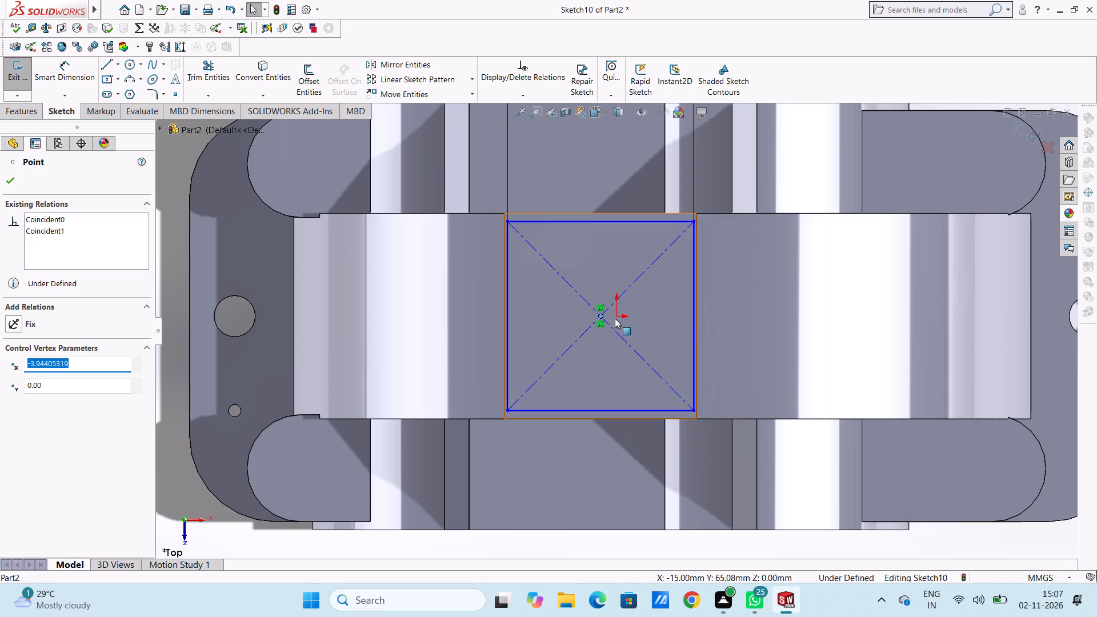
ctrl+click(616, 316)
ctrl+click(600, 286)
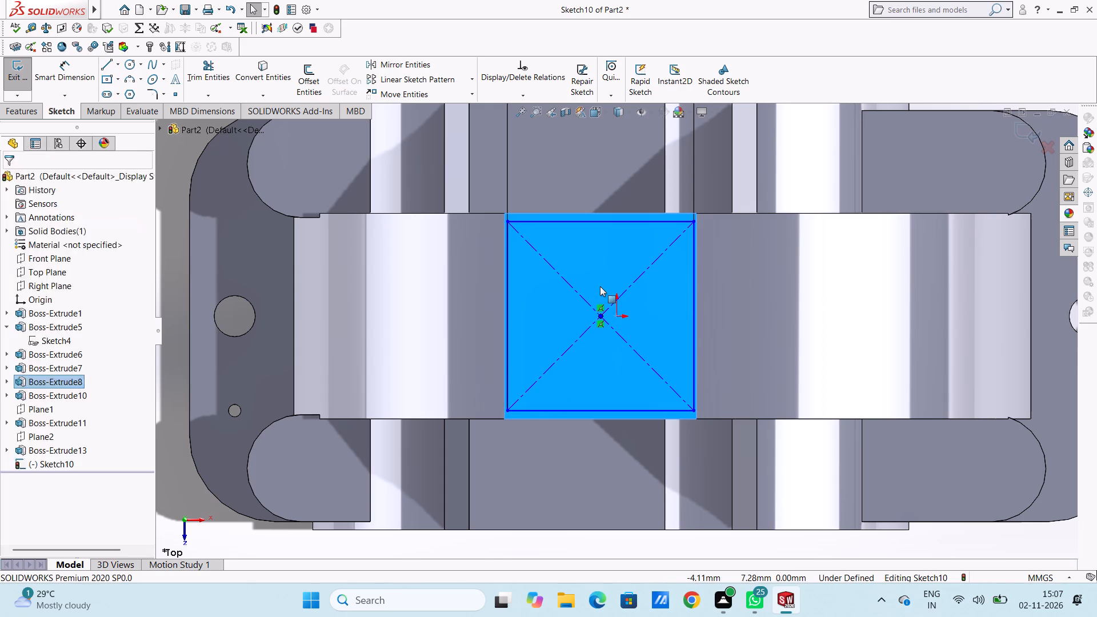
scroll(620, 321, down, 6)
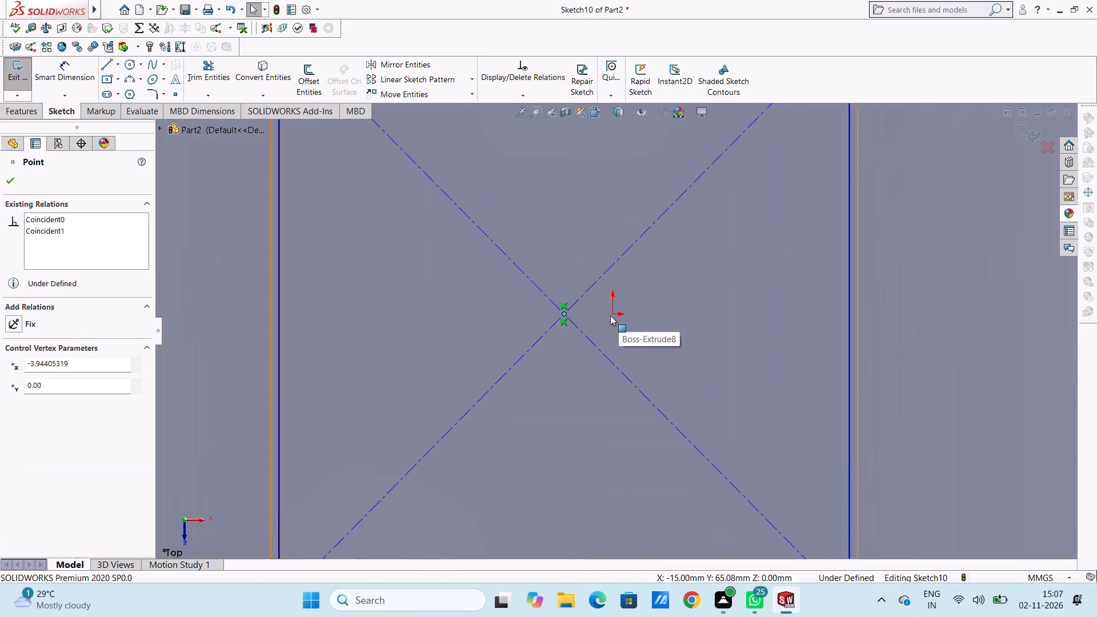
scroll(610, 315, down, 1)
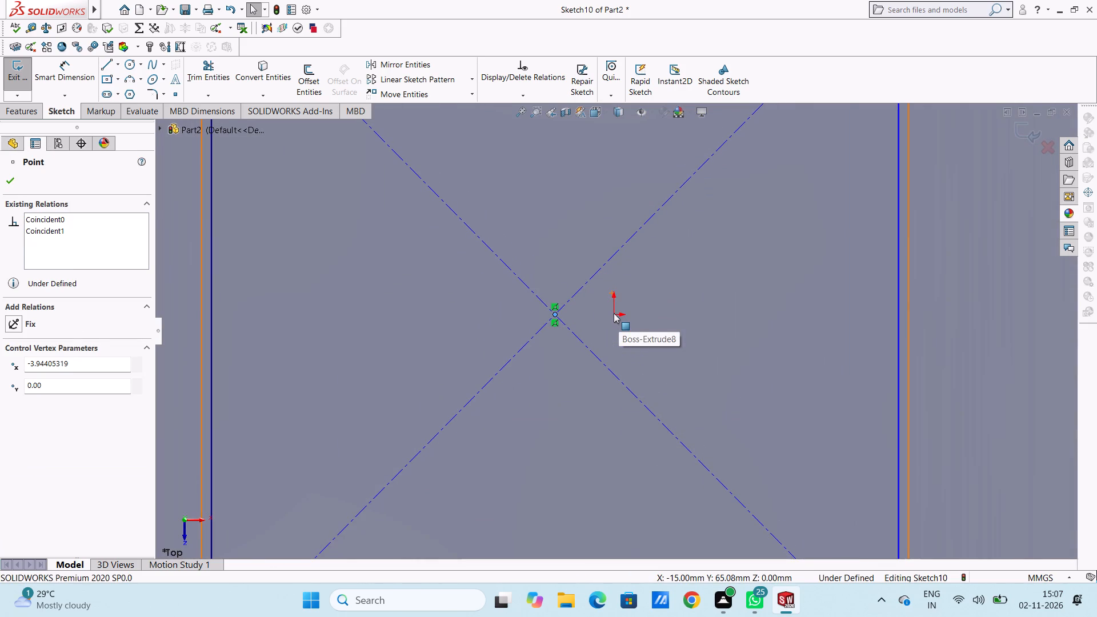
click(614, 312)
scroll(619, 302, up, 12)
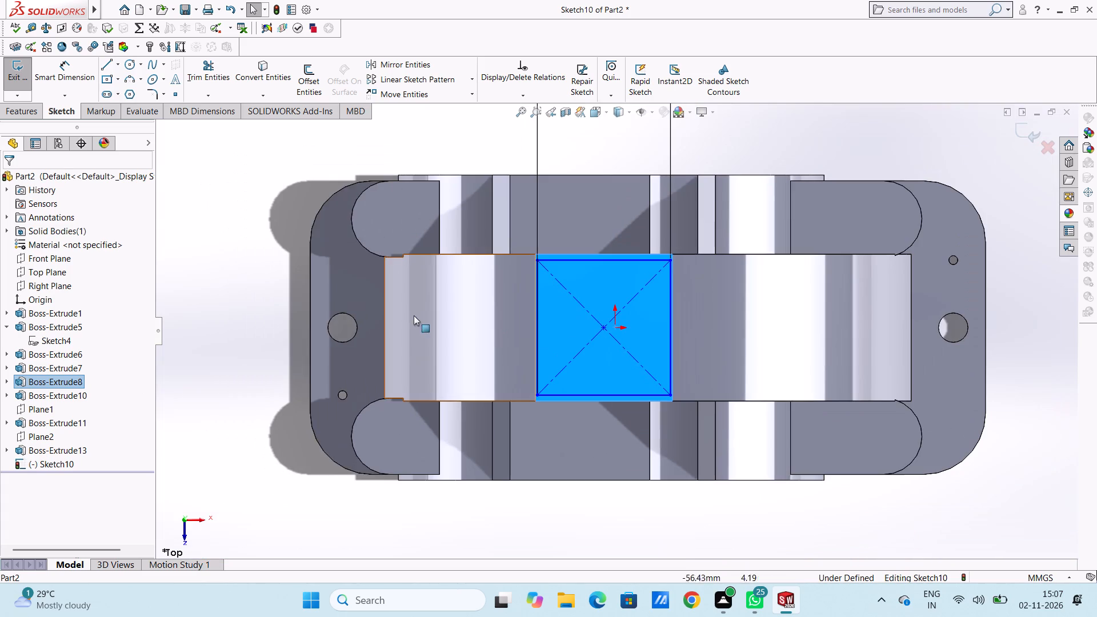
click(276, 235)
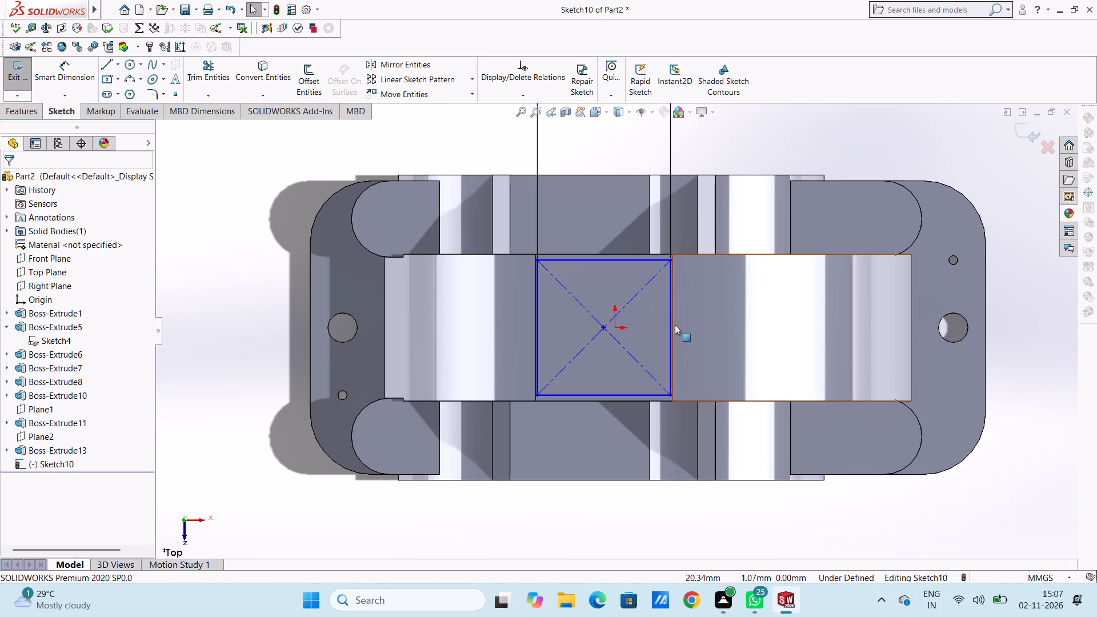
Relate the square's centre point to the midpoint of the tall body's end edge: try Vertical, undo it, and apply Horizontal.
click(604, 327)
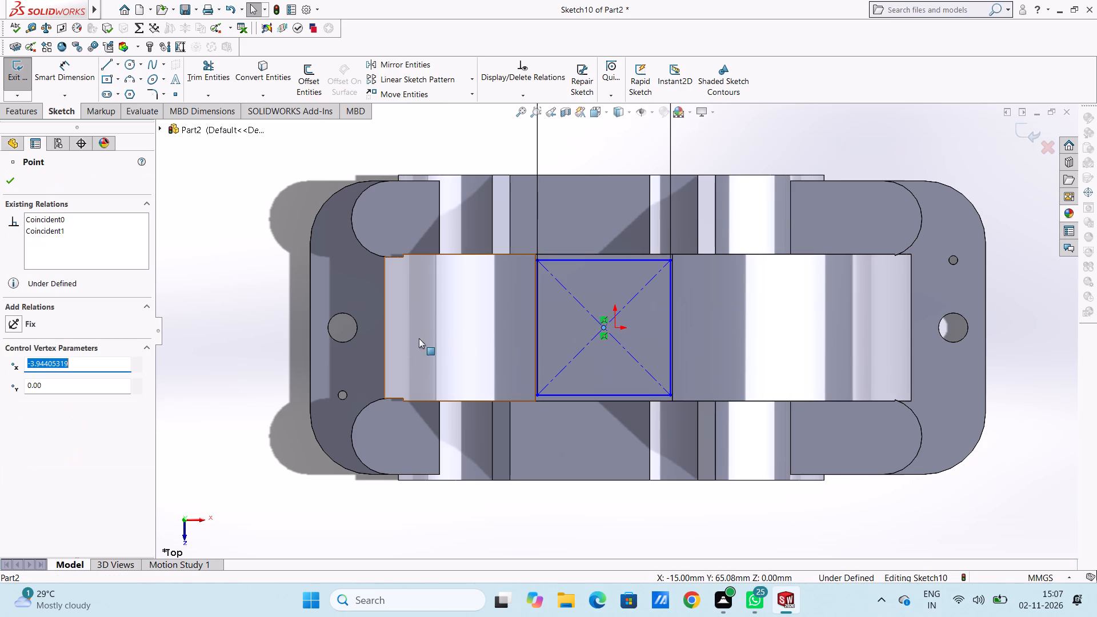
click(383, 327)
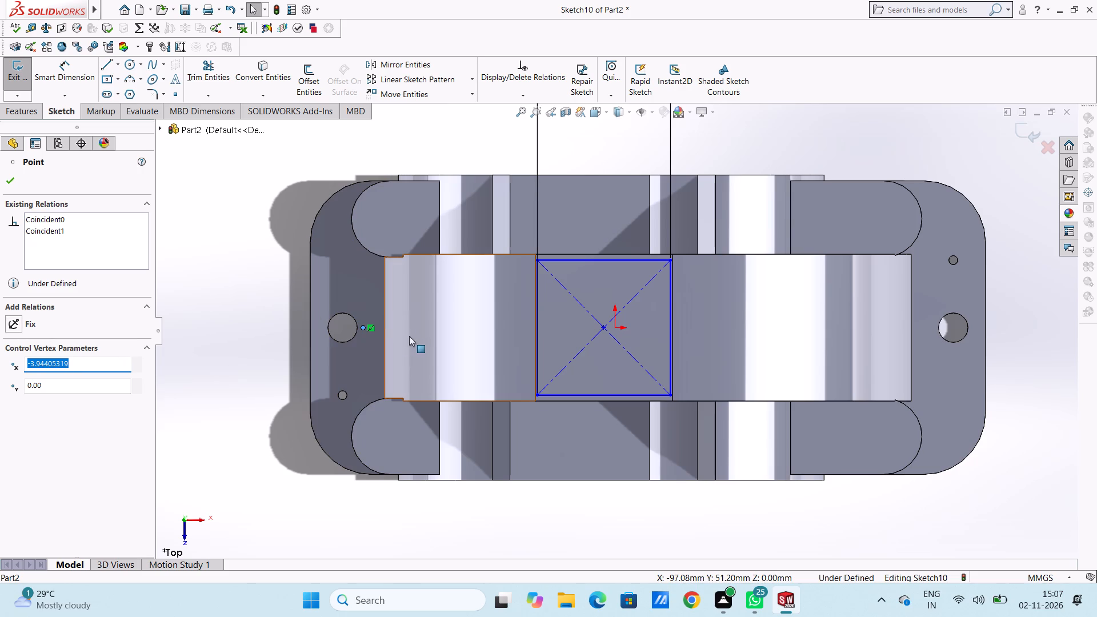
click(245, 286)
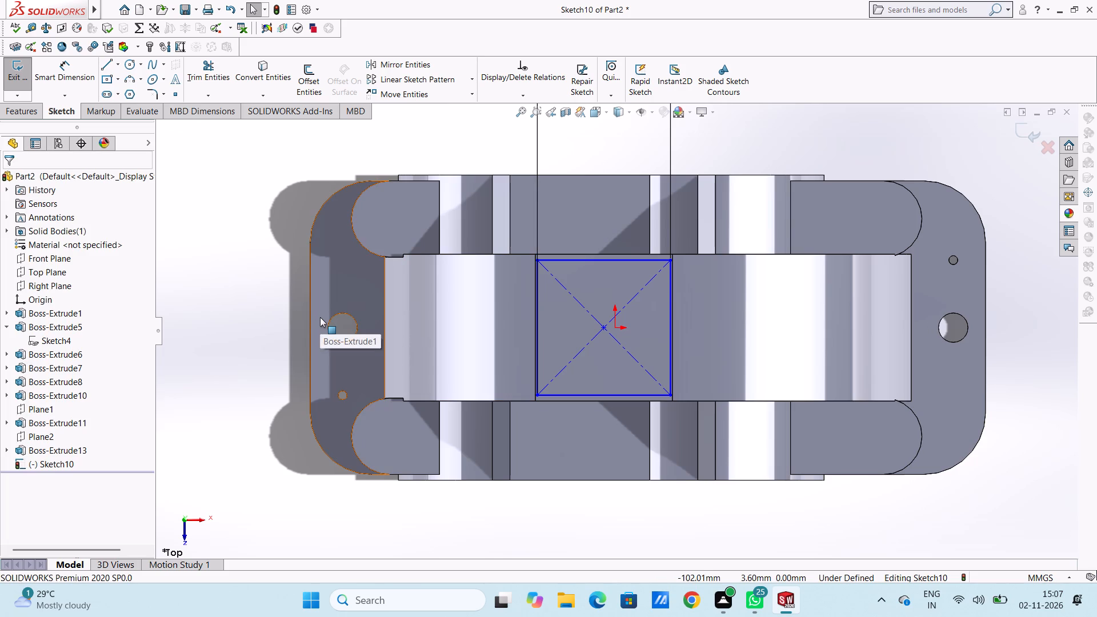
click(384, 328)
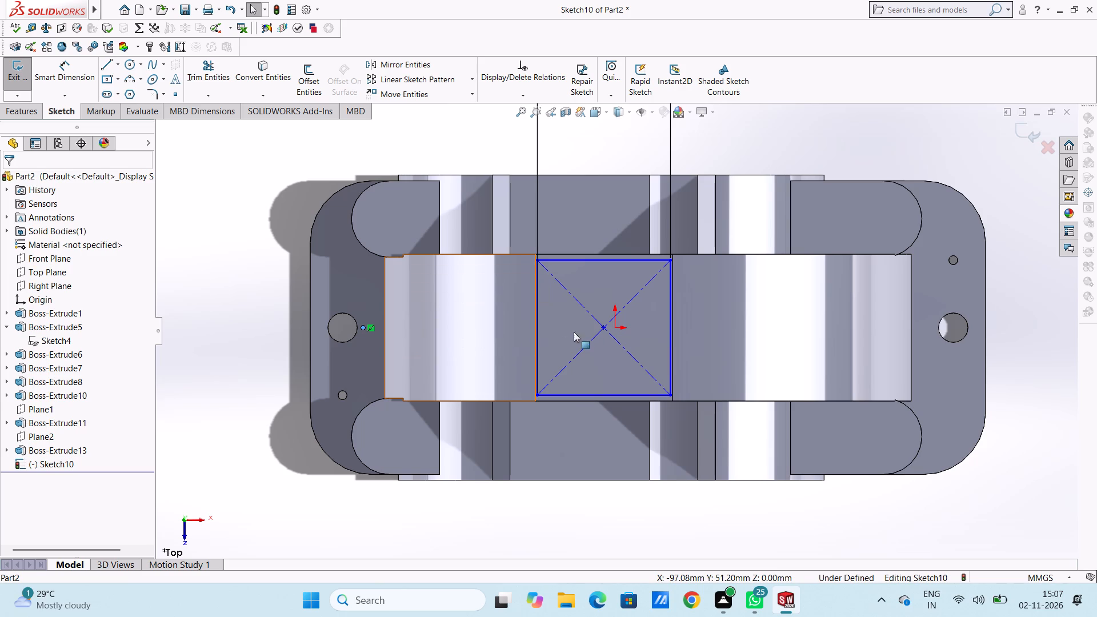
ctrl+click(604, 330)
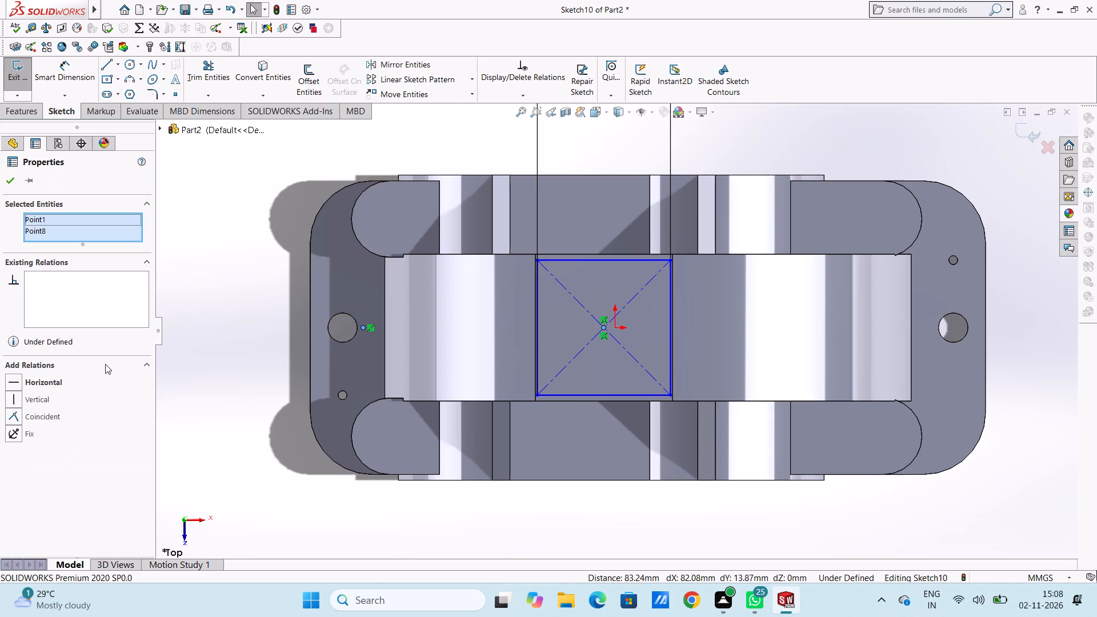
click(17, 396)
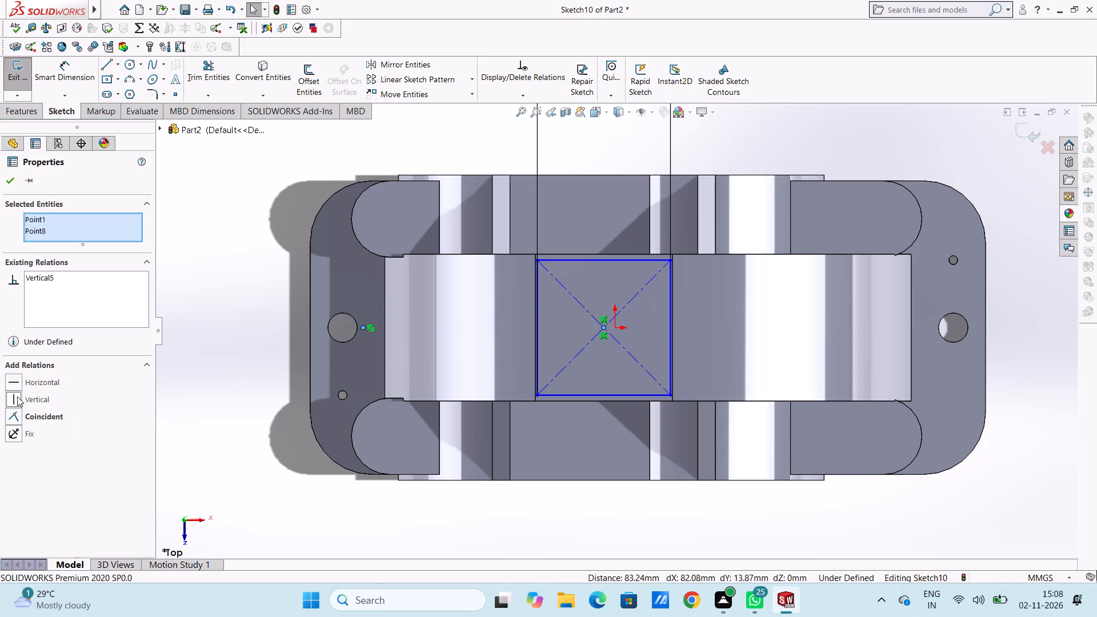
key(ctrl+shift+z)
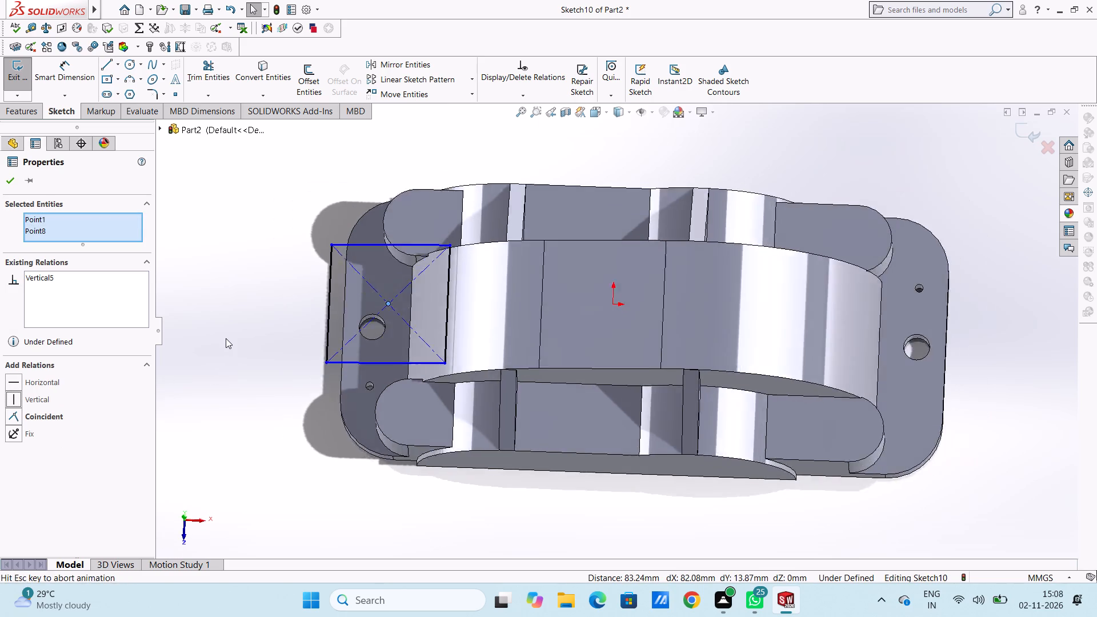
key(ctrl+5)
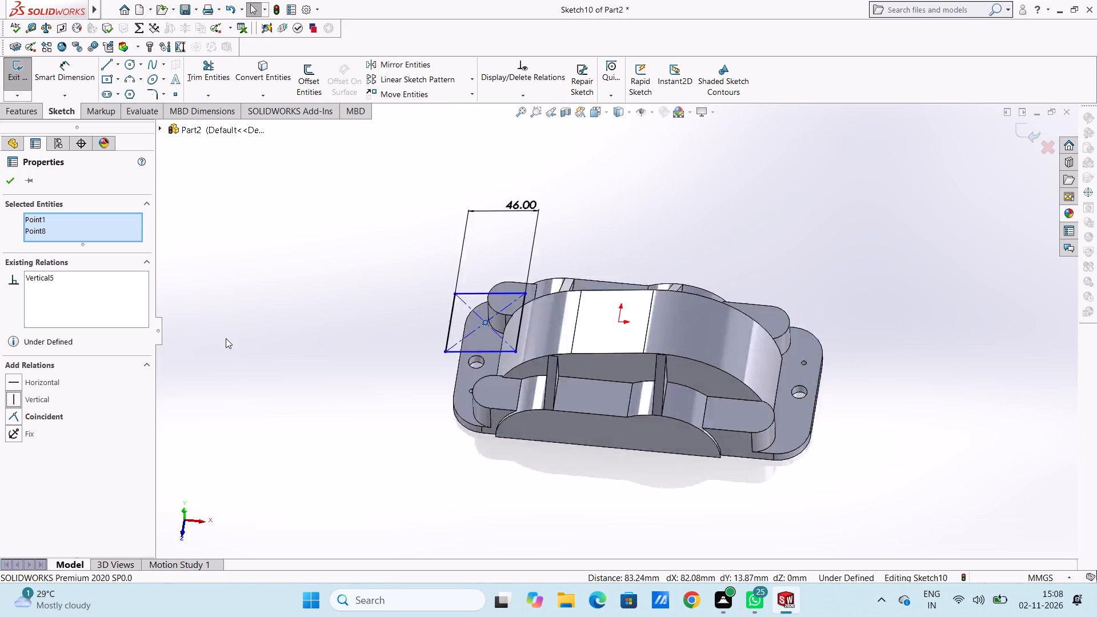
key(ctrl+z)
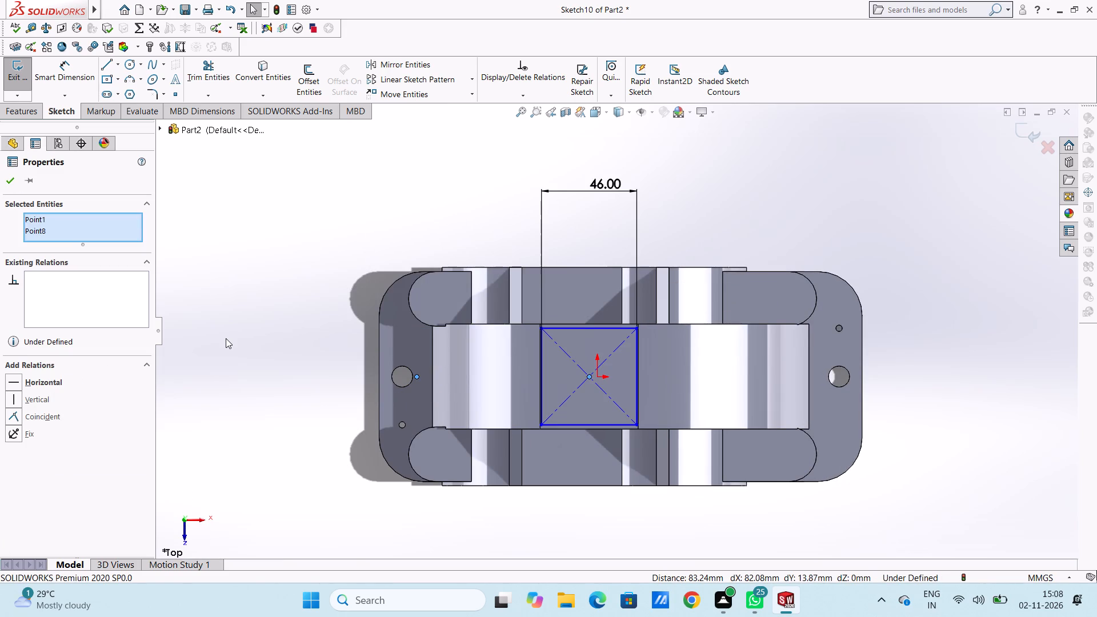
click(14, 376)
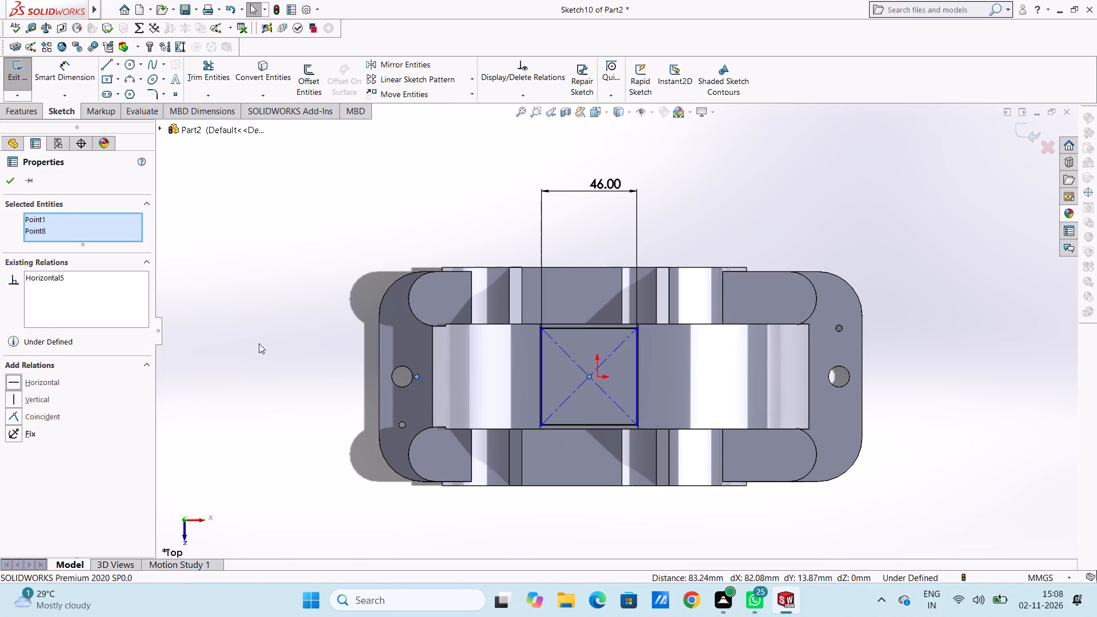
click(277, 287)
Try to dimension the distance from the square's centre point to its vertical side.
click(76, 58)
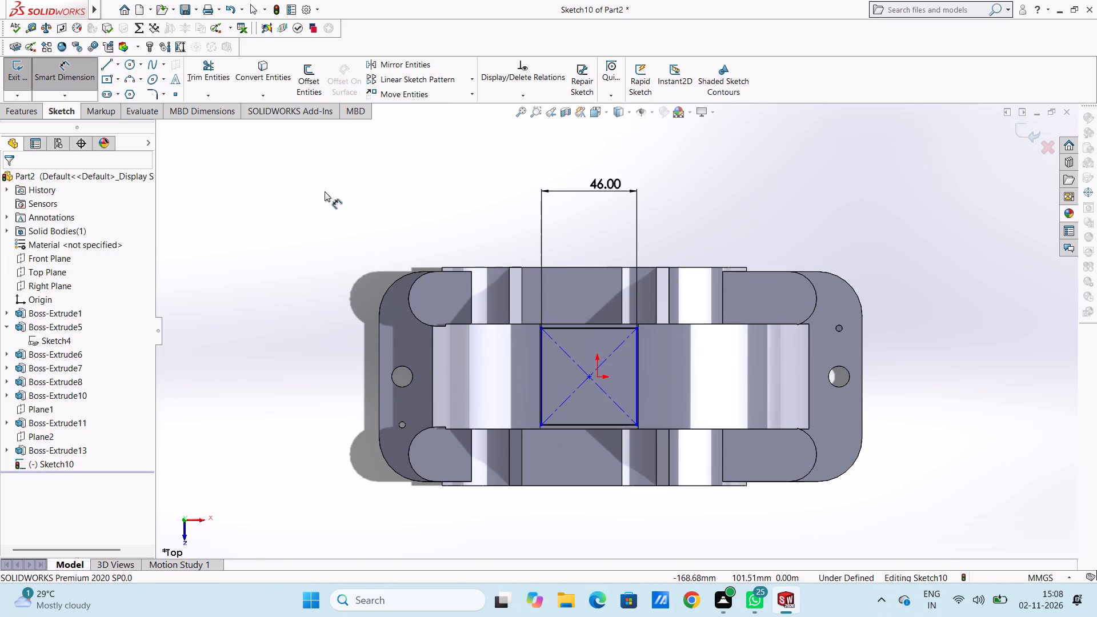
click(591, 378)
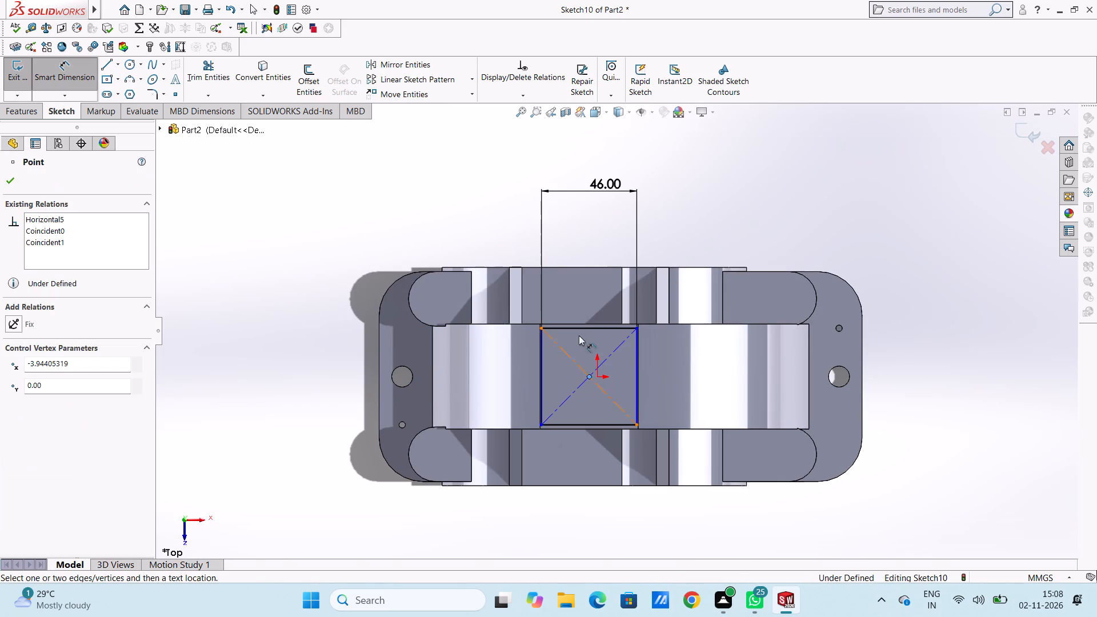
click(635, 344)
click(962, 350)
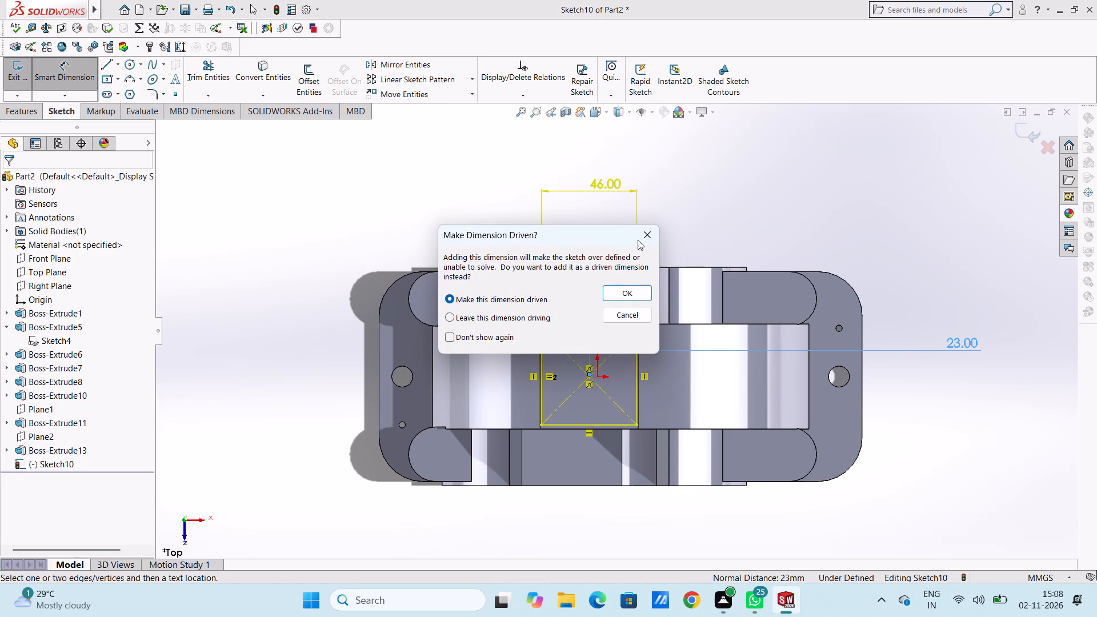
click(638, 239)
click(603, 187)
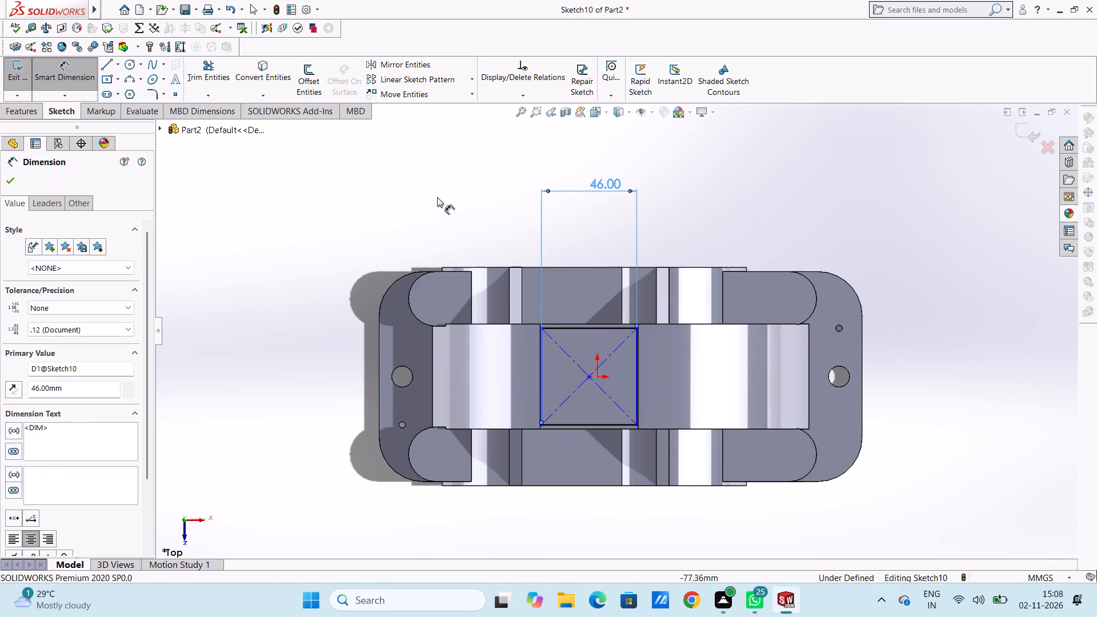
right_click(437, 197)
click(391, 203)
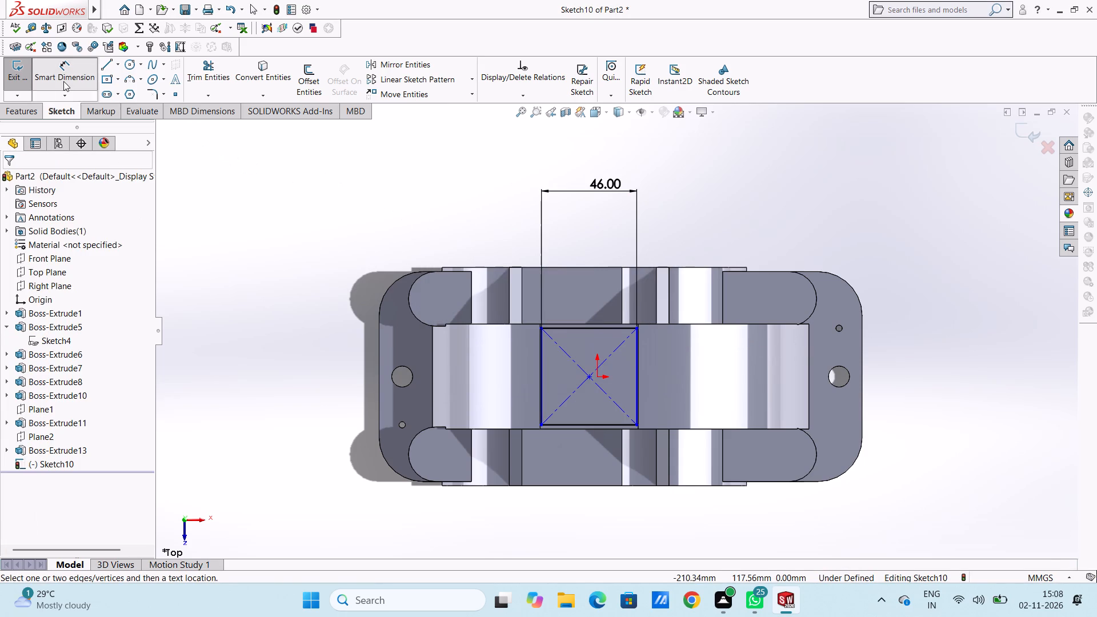
Delete the square's existing width dimension.
click(63, 81)
click(579, 193)
right_click(351, 189)
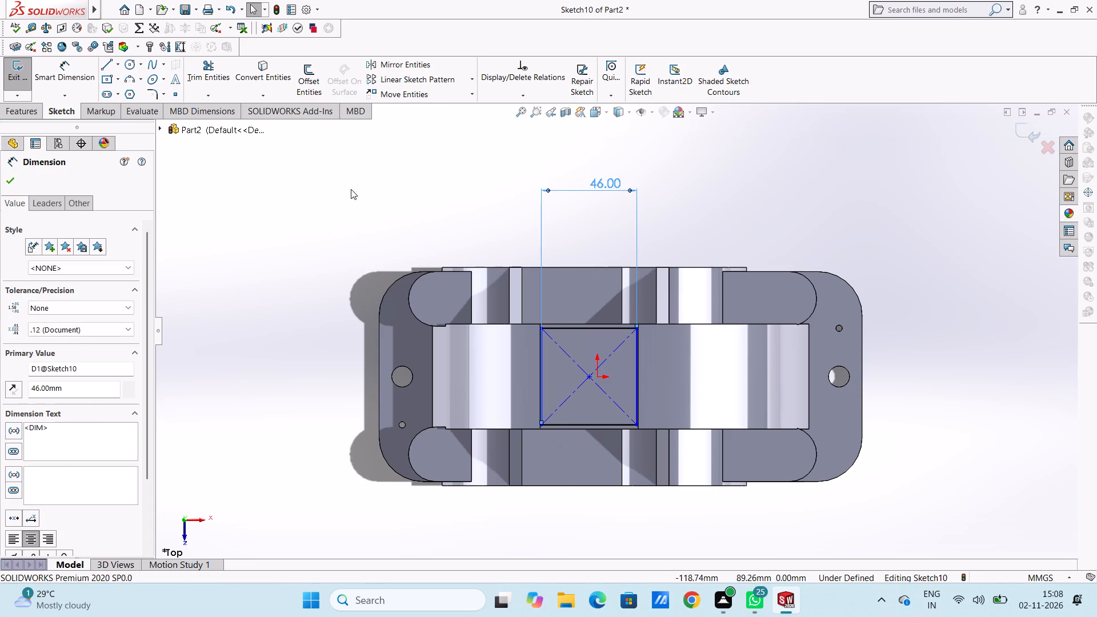
click(370, 344)
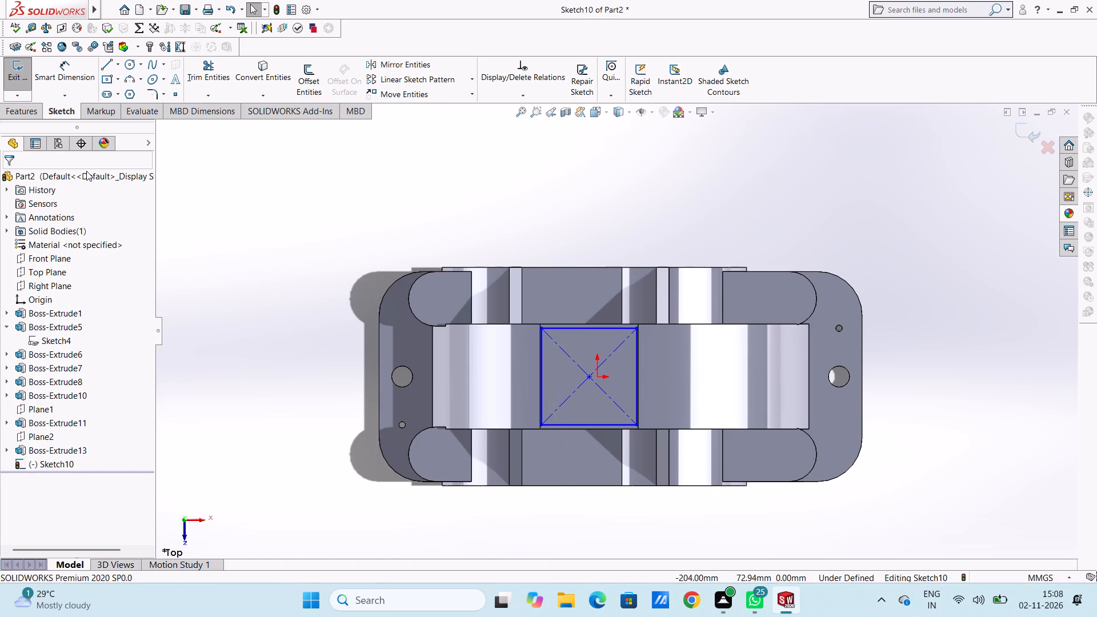
Dimension the distance between the square's upper and lower horizontal sides, placing the dimension beyond the part's right end.
click(69, 81)
scroll(575, 424, down, 3)
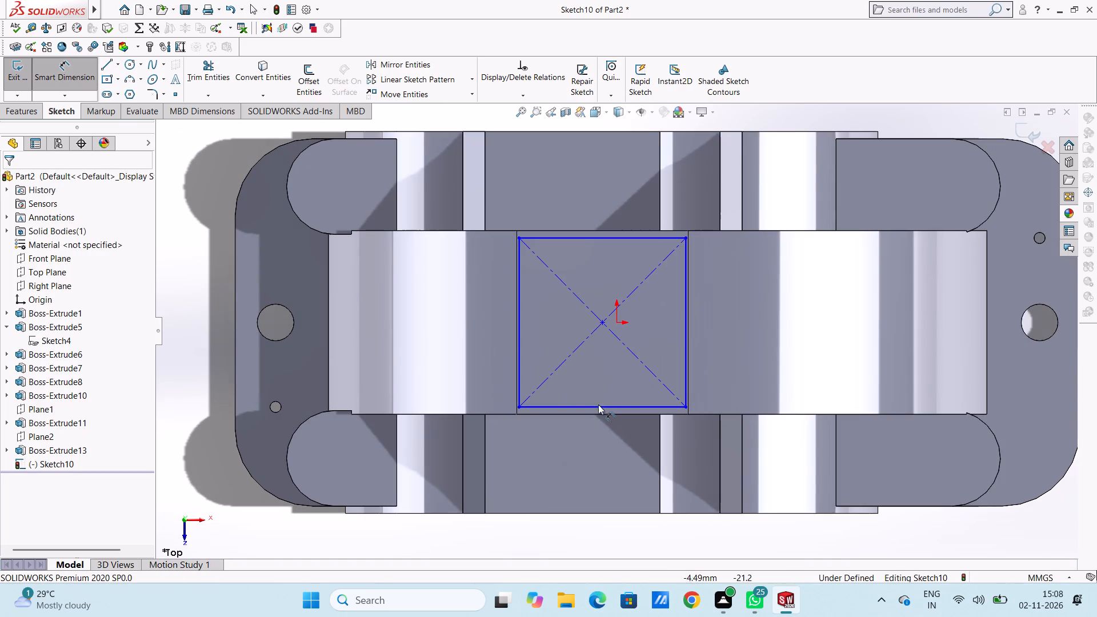
click(598, 409)
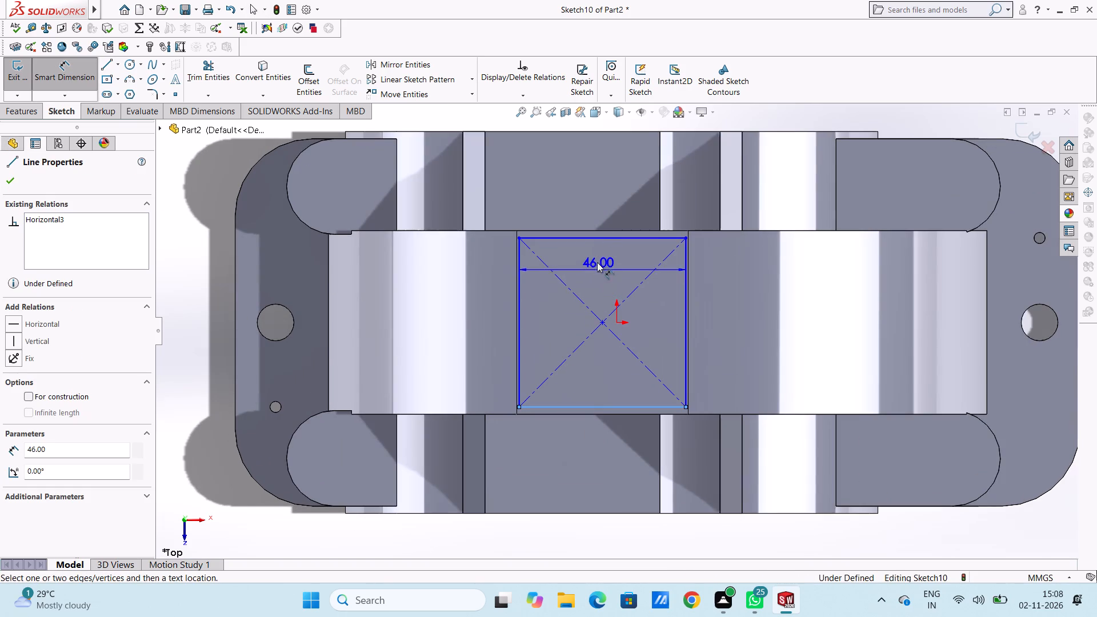
click(595, 239)
scroll(913, 248, up, 5)
click(948, 273)
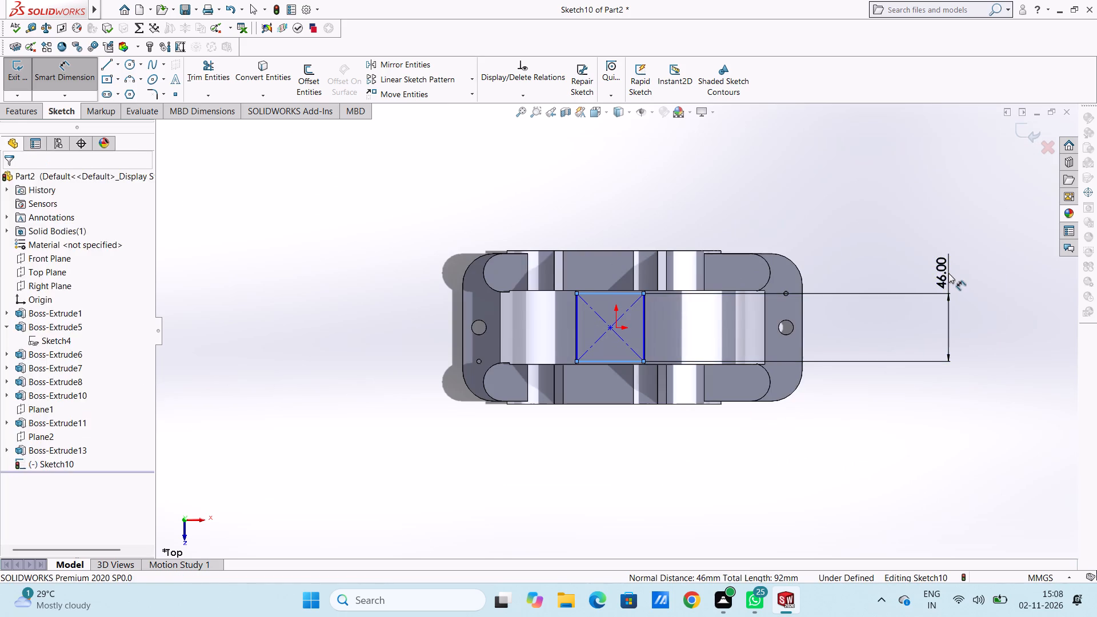
click(894, 258)
click(830, 233)
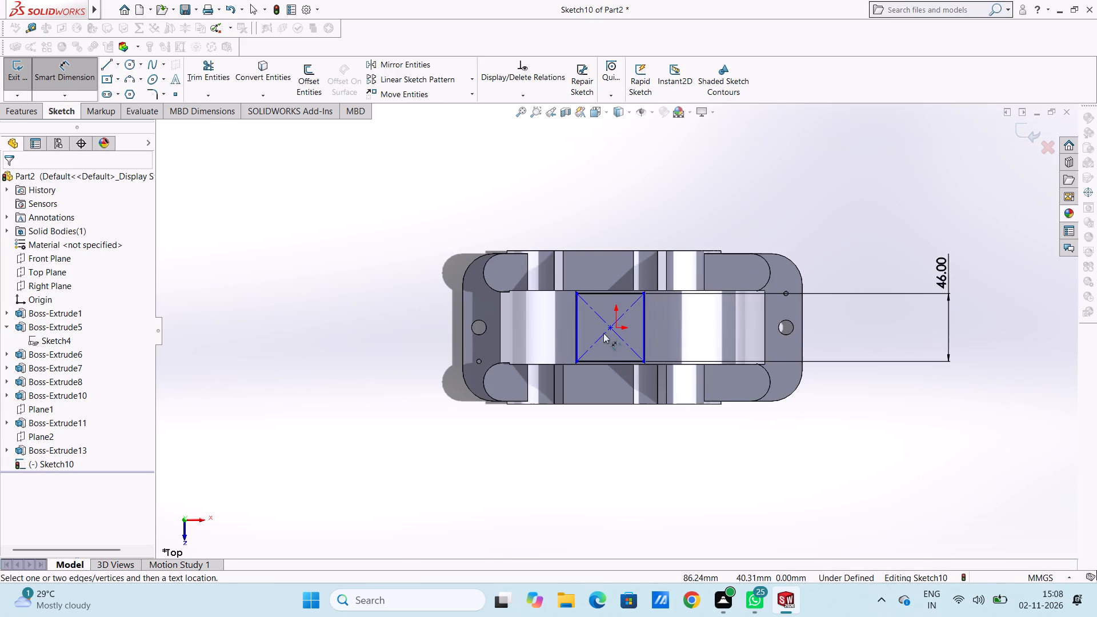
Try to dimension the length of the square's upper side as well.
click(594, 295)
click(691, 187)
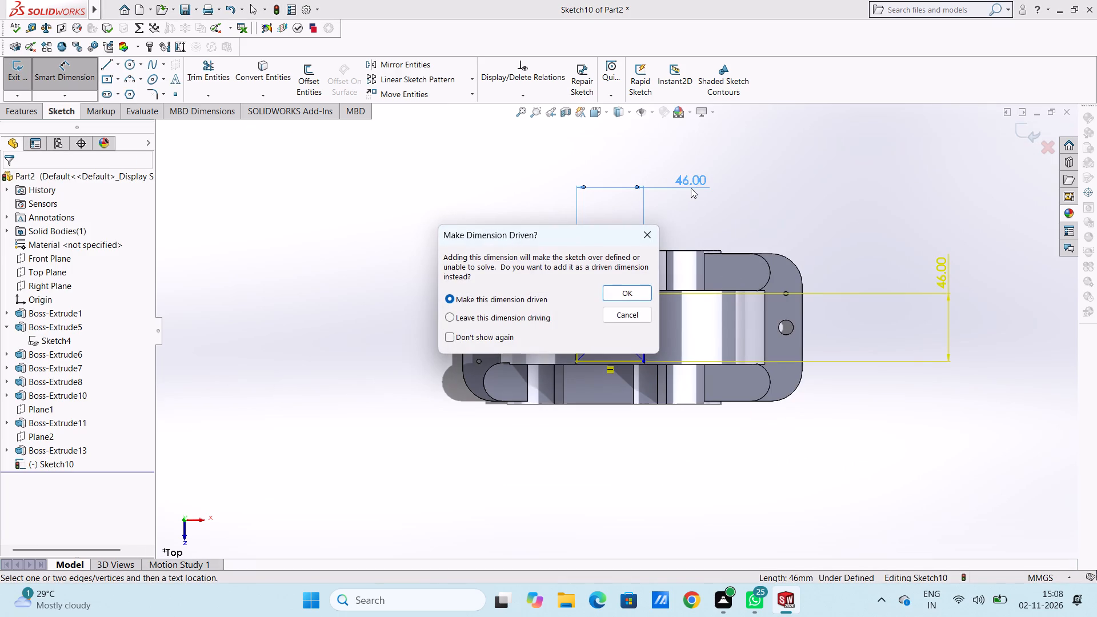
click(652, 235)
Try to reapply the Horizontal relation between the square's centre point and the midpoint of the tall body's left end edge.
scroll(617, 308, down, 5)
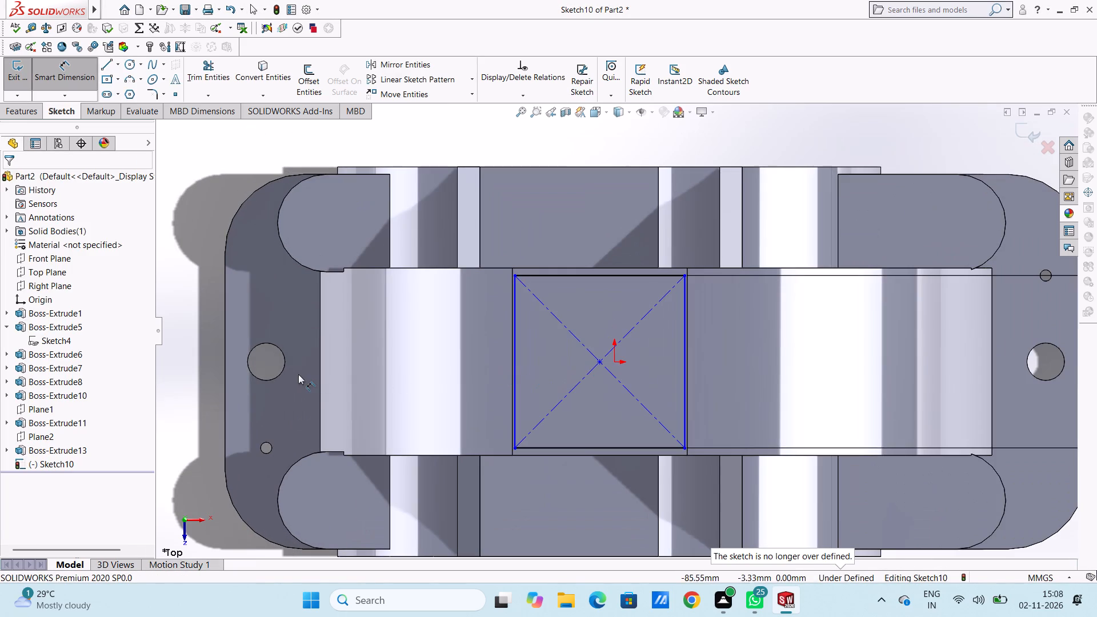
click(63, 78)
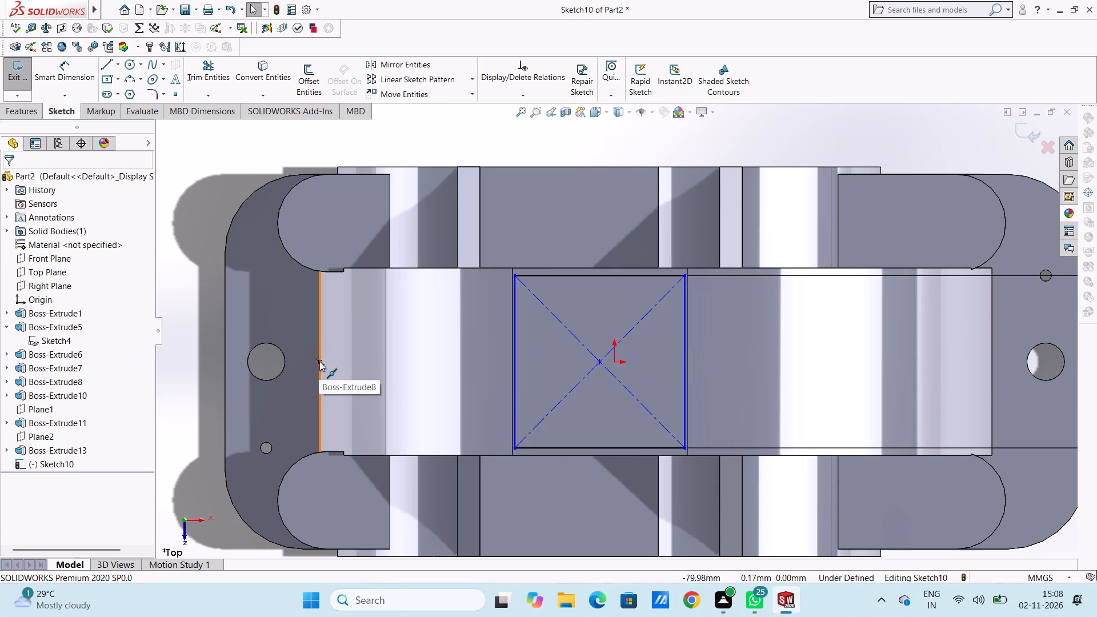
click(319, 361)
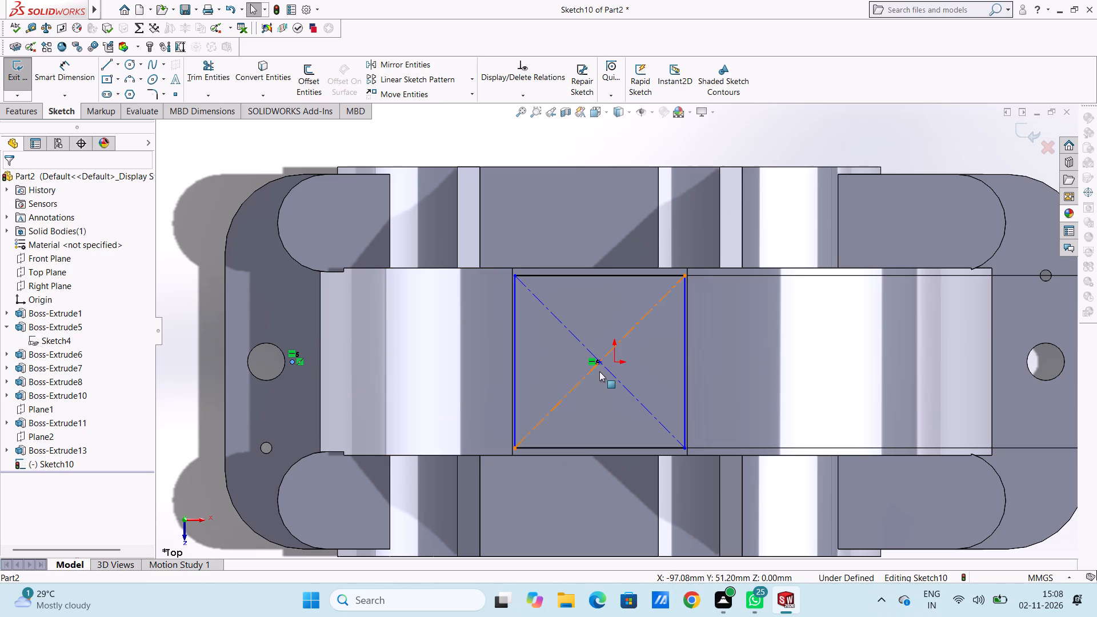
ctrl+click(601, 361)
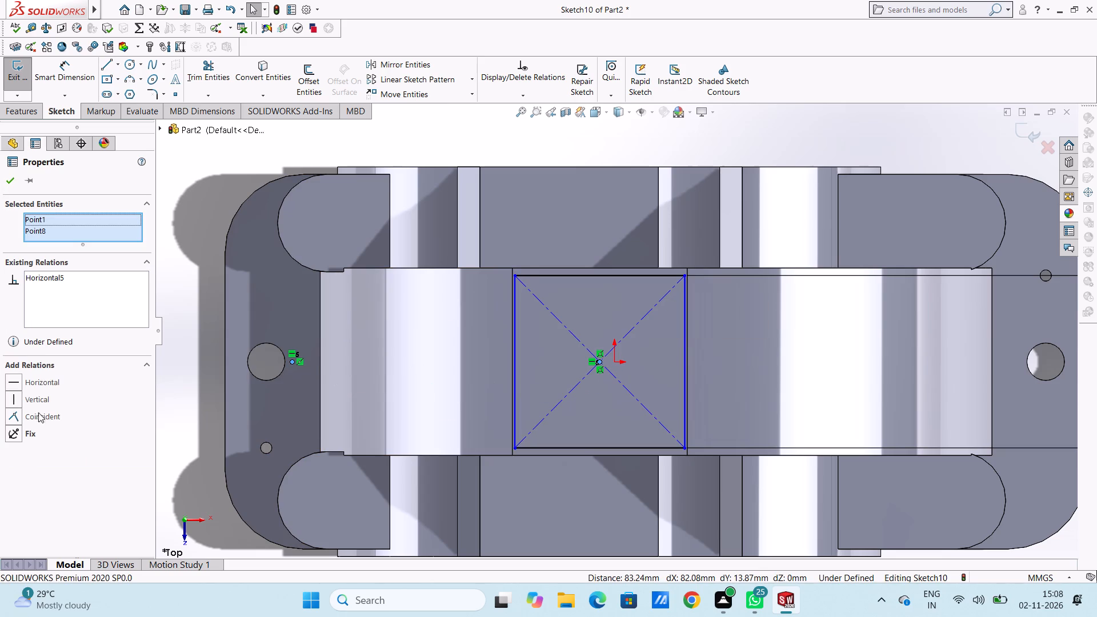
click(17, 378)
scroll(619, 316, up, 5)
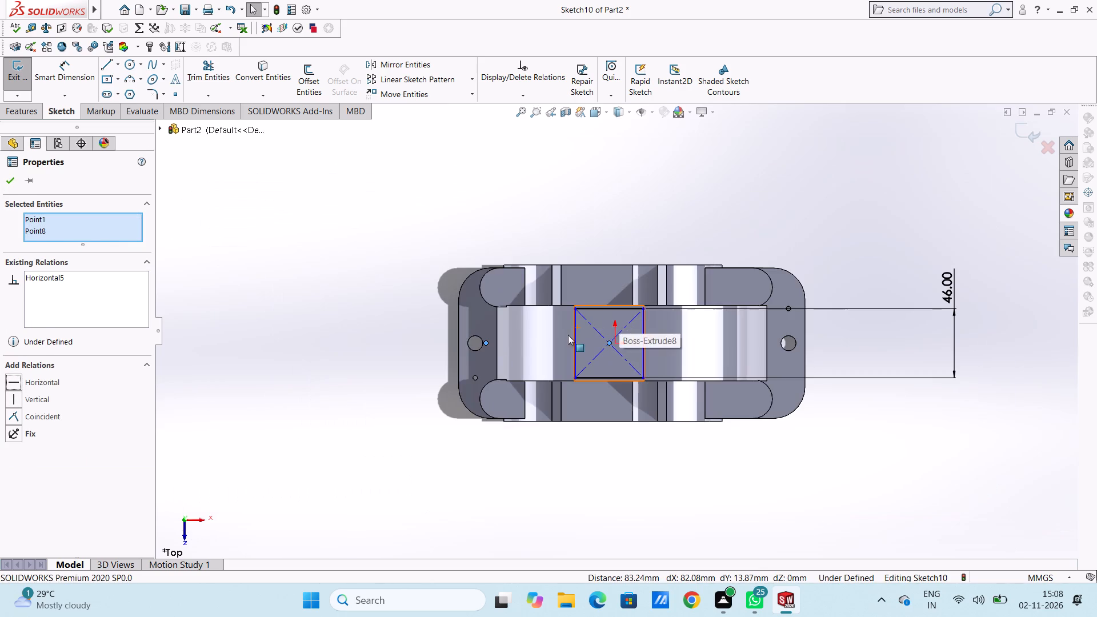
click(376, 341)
Dimension the distance from the square's left side to the base plate's left end edge, placing the dimension below the part.
scroll(687, 422, down, 3)
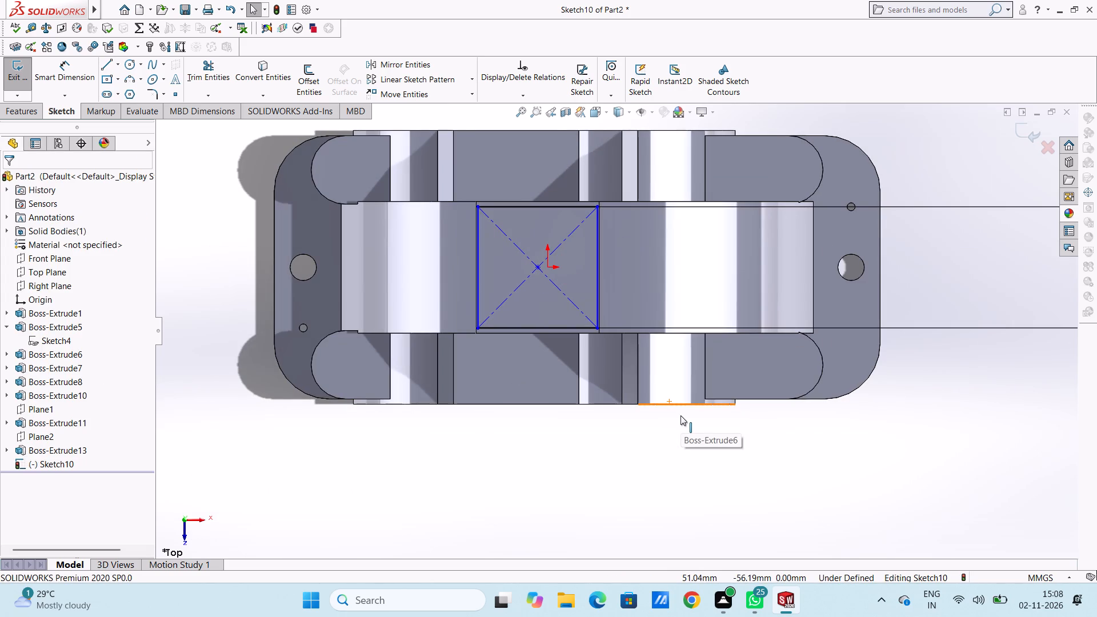
scroll(622, 300, up, 3)
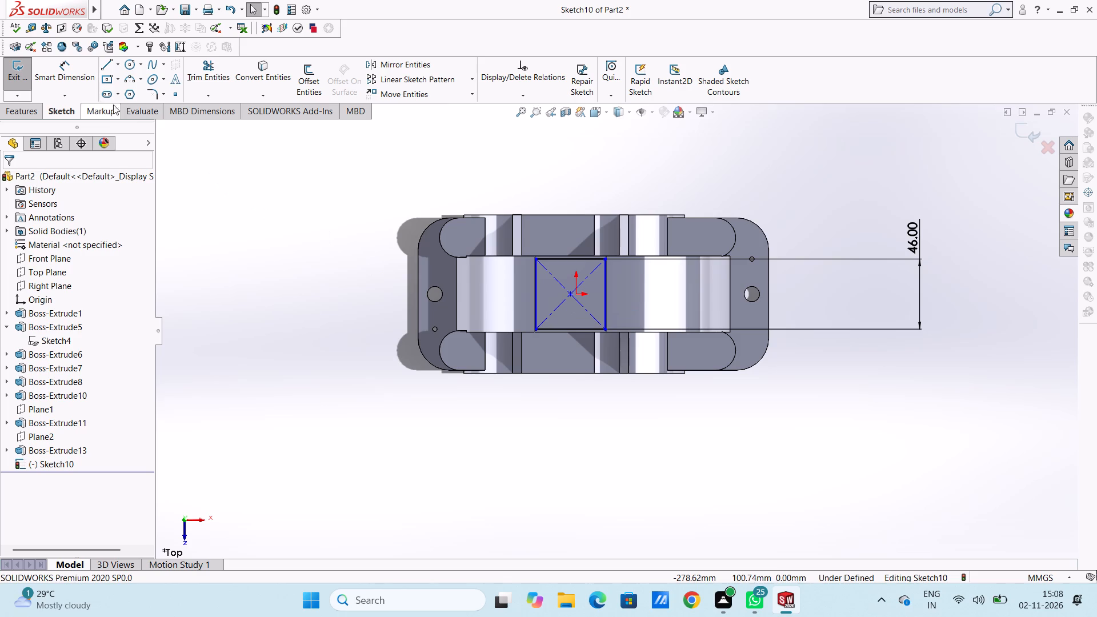
click(75, 80)
scroll(515, 327, down, 4)
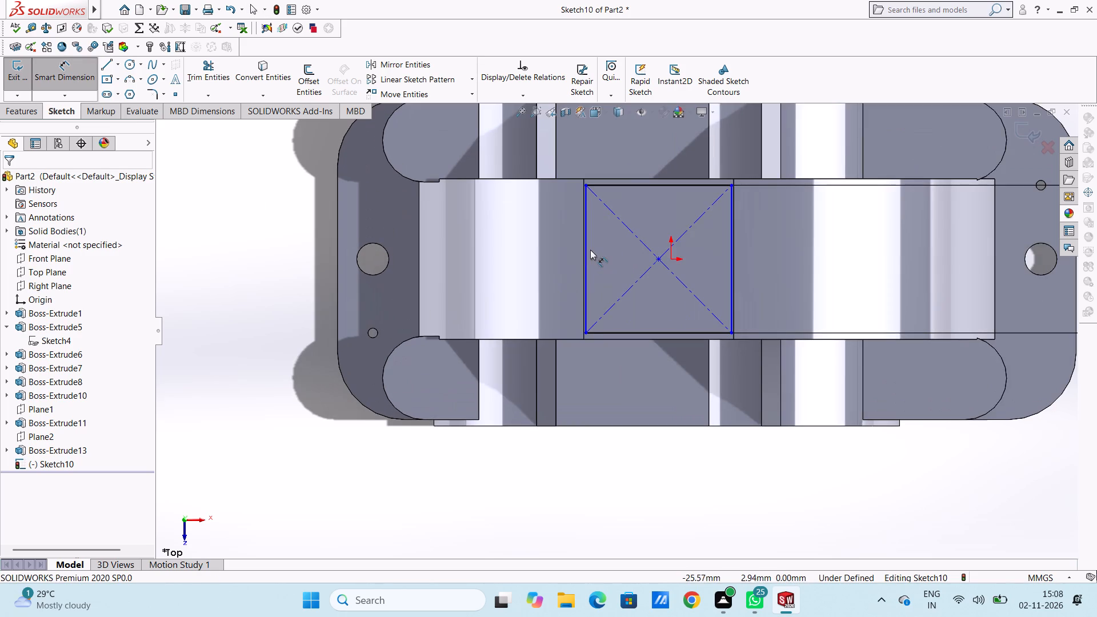
click(589, 249)
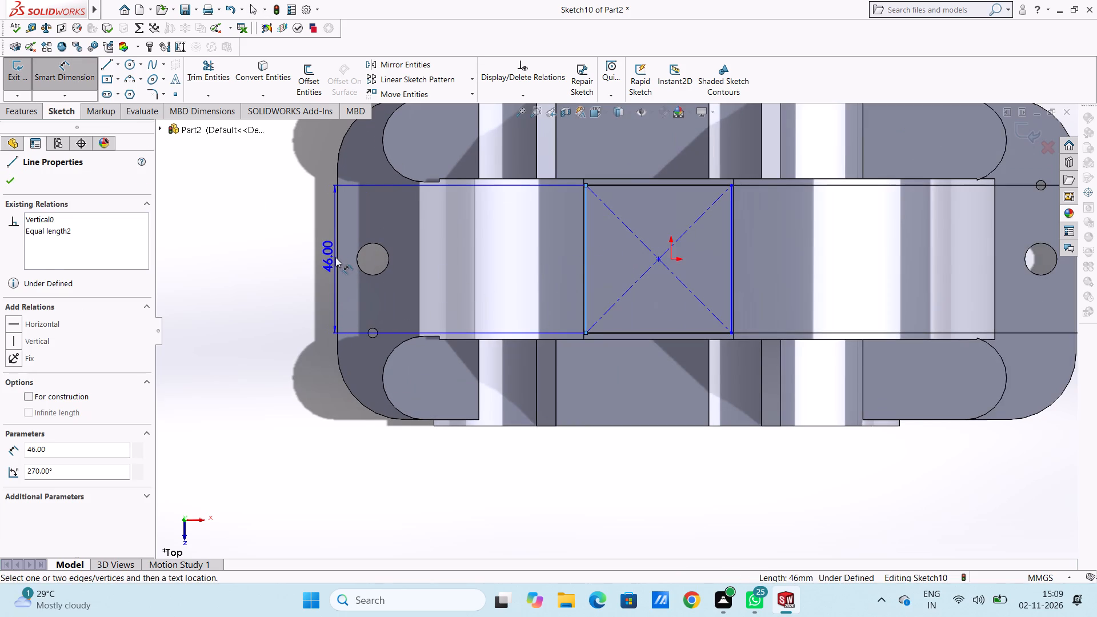
click(336, 257)
scroll(361, 386, up, 4)
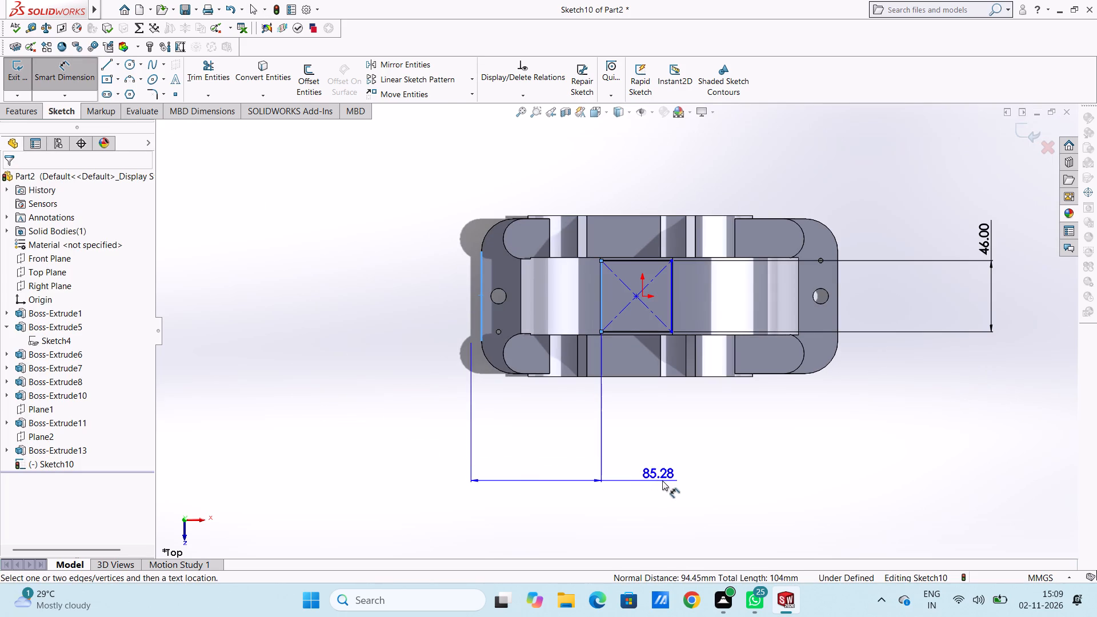
click(662, 480)
click(613, 456)
click(614, 436)
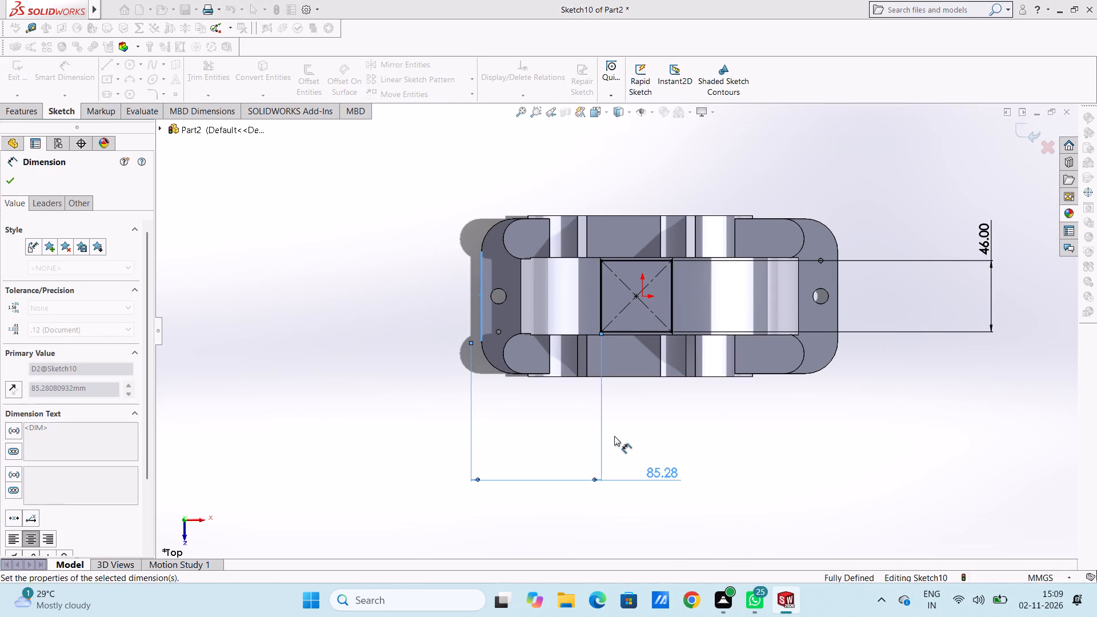
Round all four corners of the square with 5 mm sketch fillets.
scroll(620, 251, down, 4)
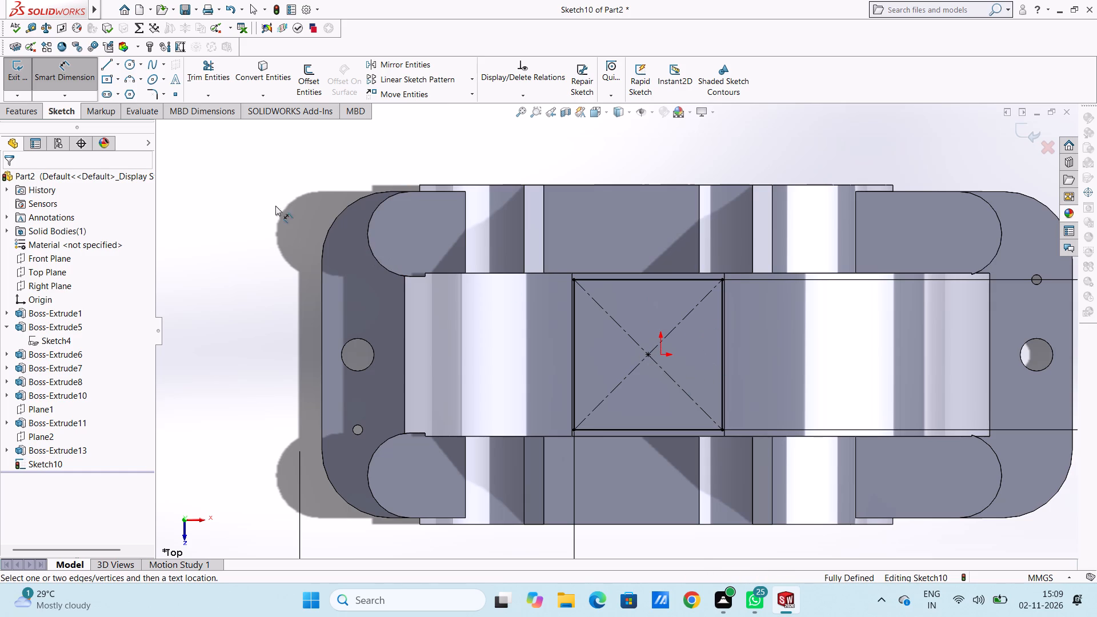
click(151, 94)
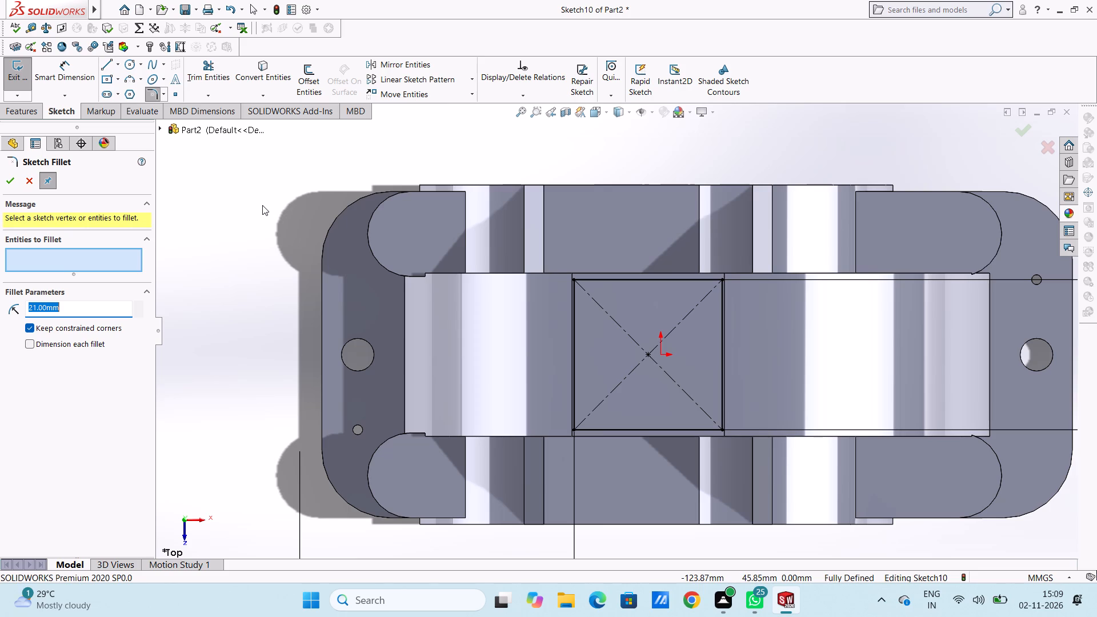
key(5)
key(Return)
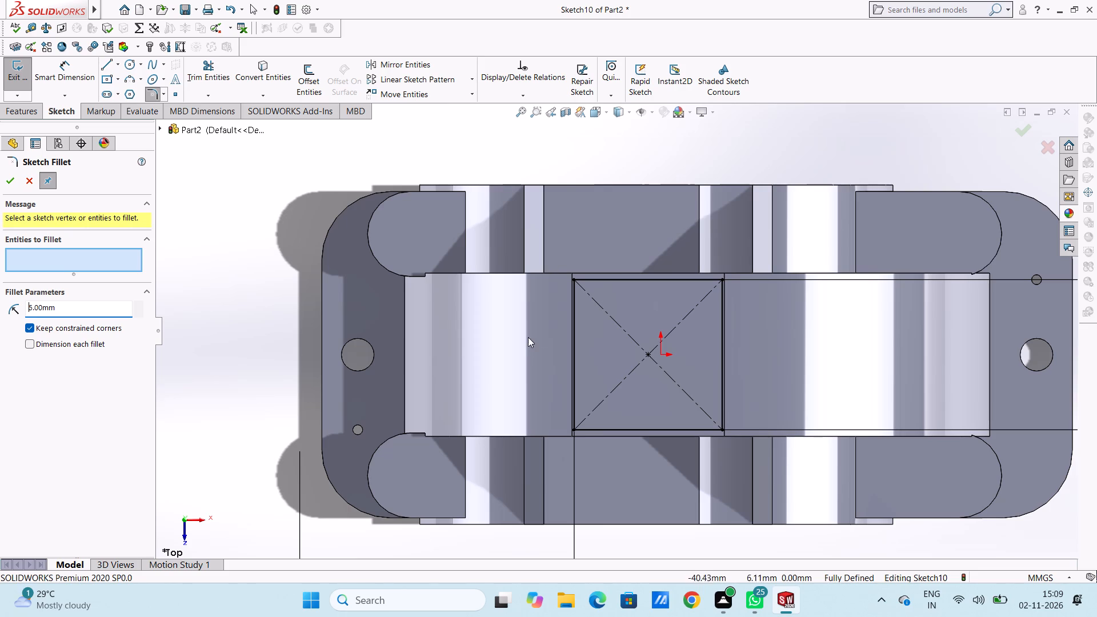
click(577, 295)
click(592, 279)
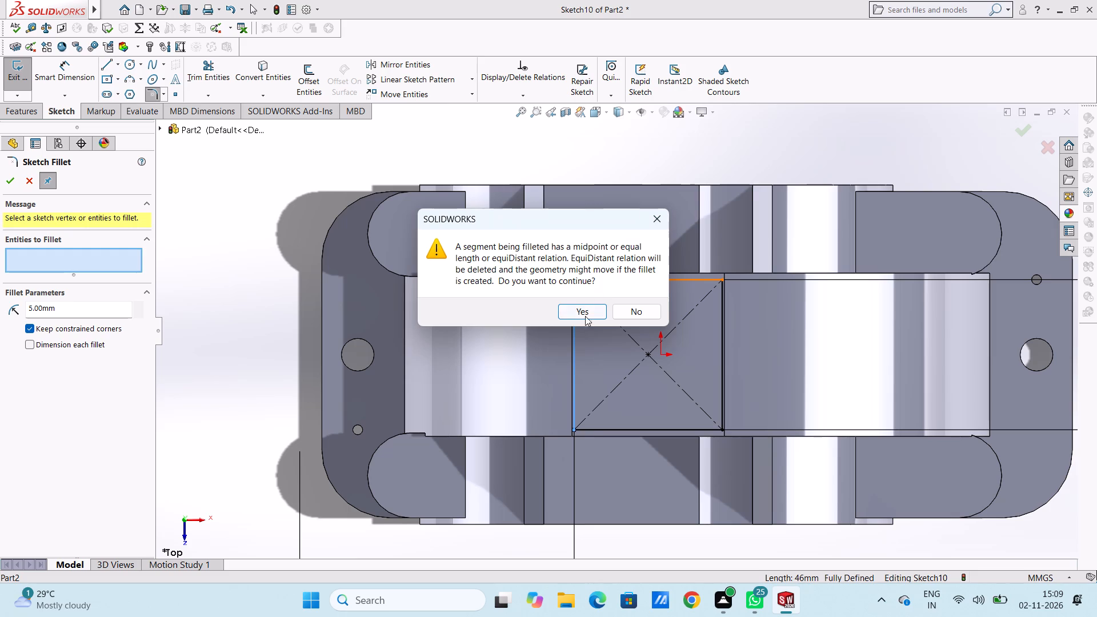
click(585, 312)
click(691, 279)
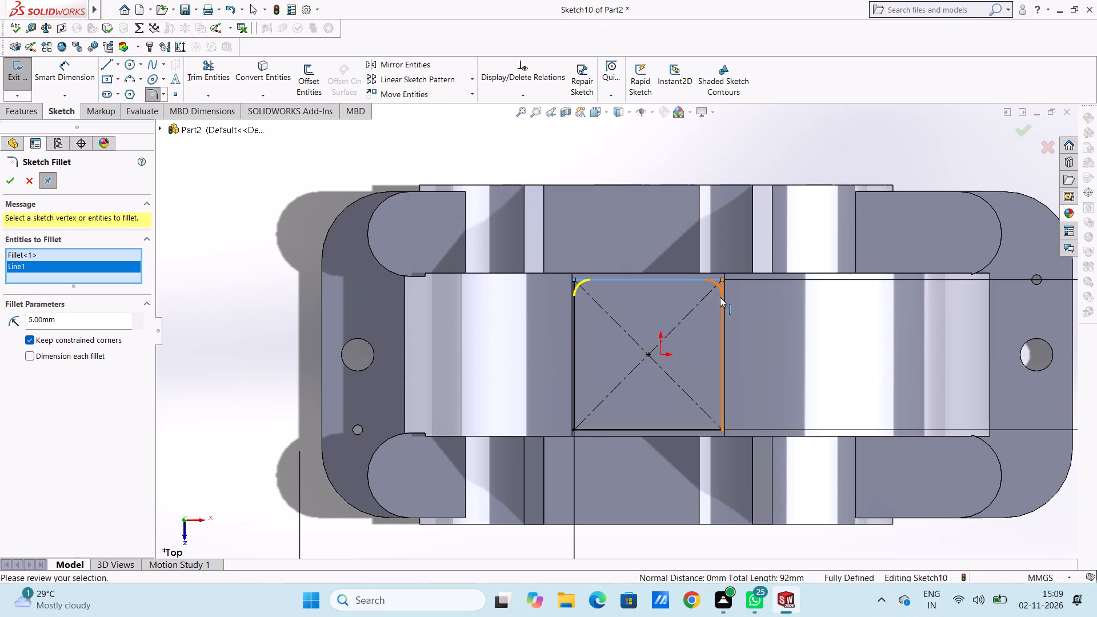
click(720, 298)
click(590, 315)
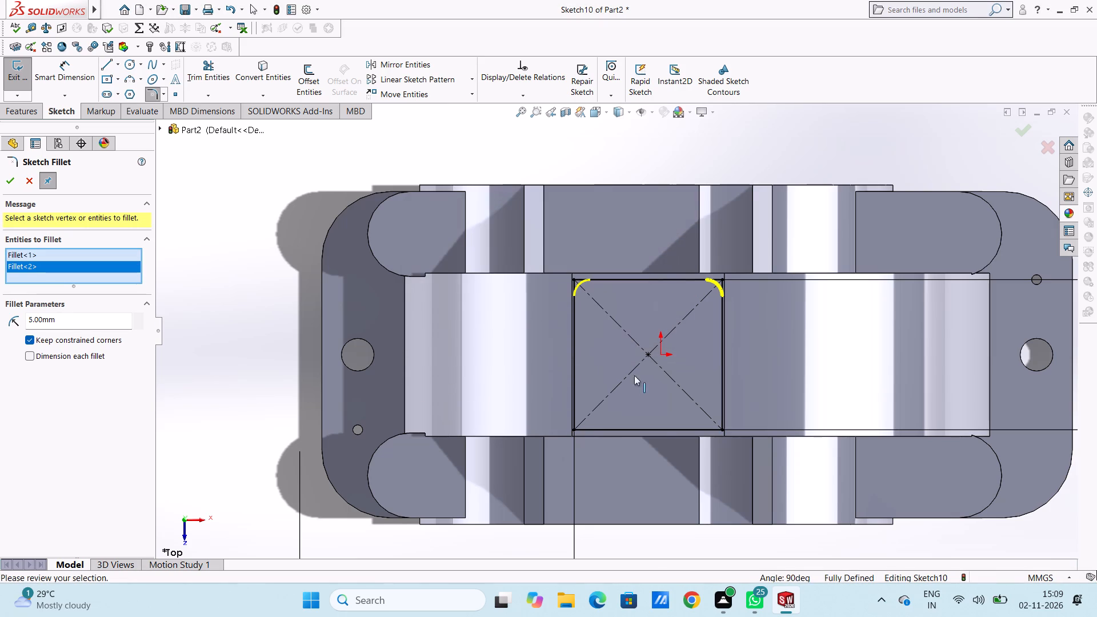
click(721, 422)
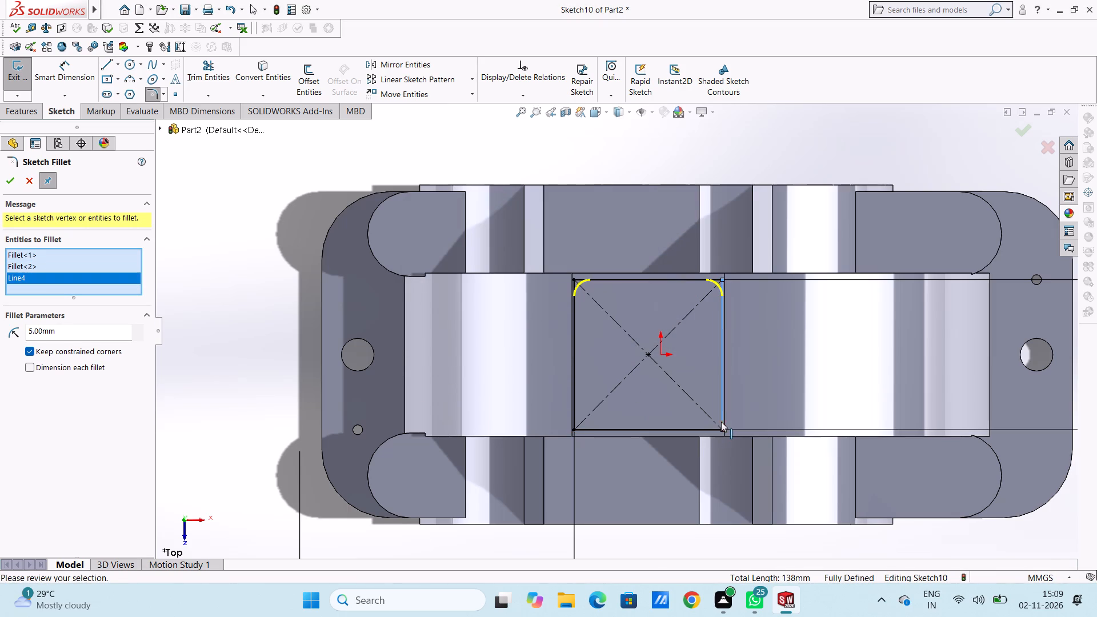
click(710, 429)
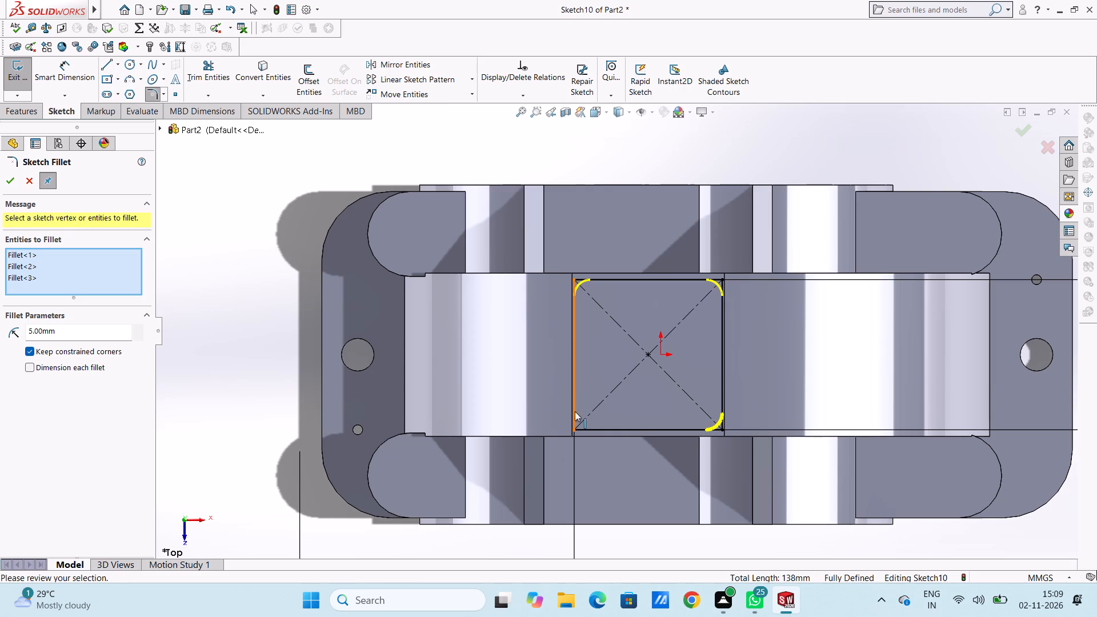
click(575, 411)
click(590, 430)
click(592, 311)
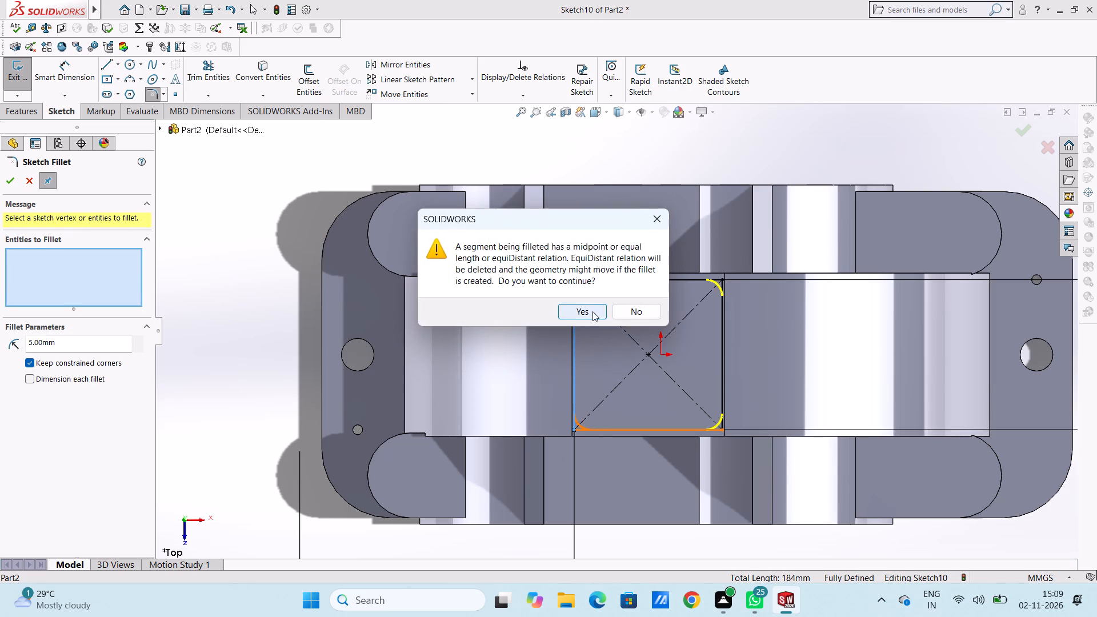
click(9, 178)
click(9, 178)
Move the fillet's R5.00 dimension clear of the part, down and away from the square's lower-left corner.
scroll(278, 242, up, 5)
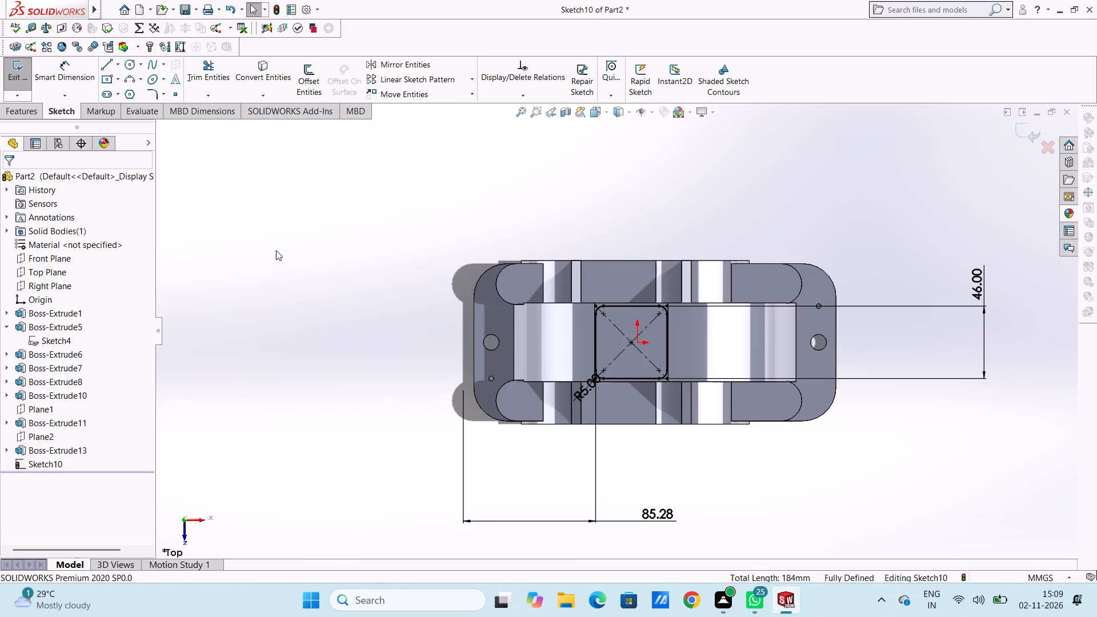
scroll(705, 426, down, 4)
drag(457, 291, 421, 343)
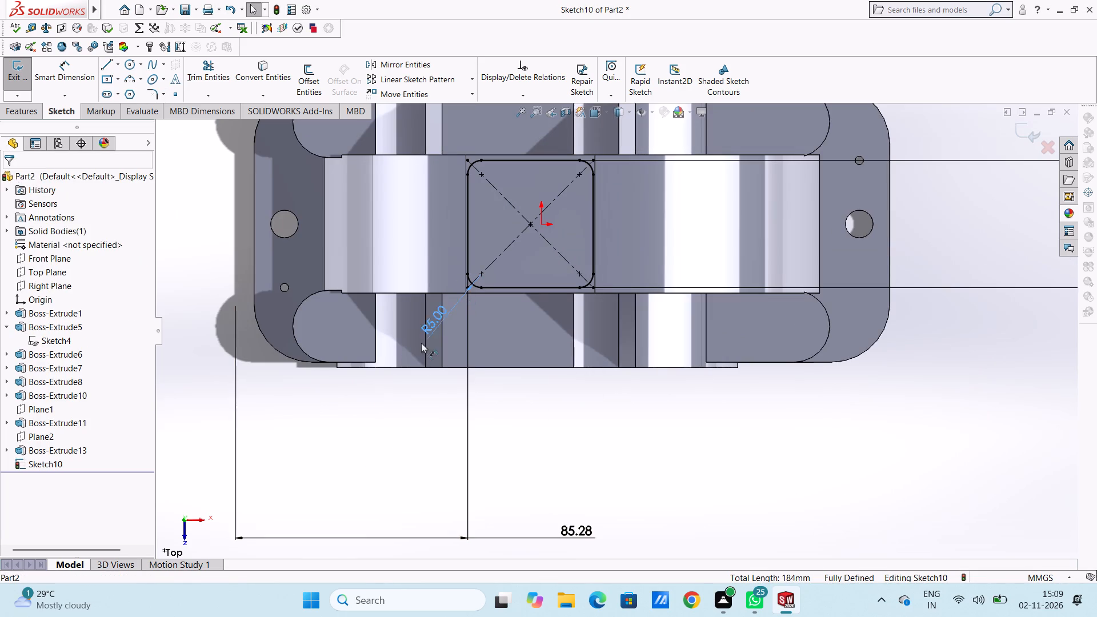
drag(421, 343, 311, 479)
click(421, 442)
Extrude the rounded 46 mm square sketch 2 mm as a blind boss merged with the body.
scroll(517, 253, up, 4)
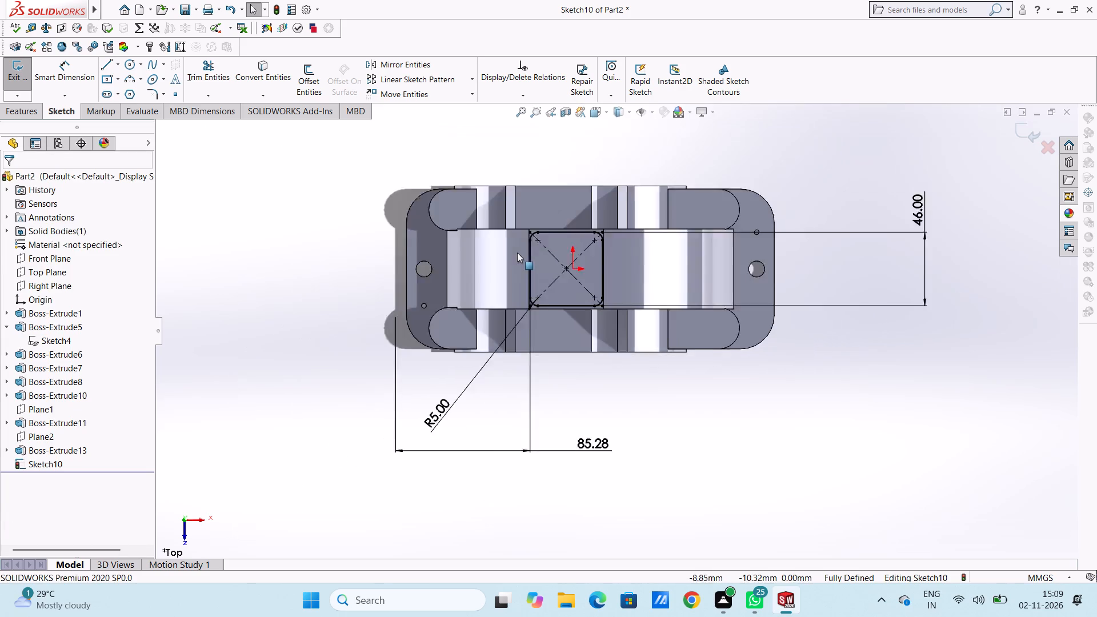
scroll(580, 221, down, 4)
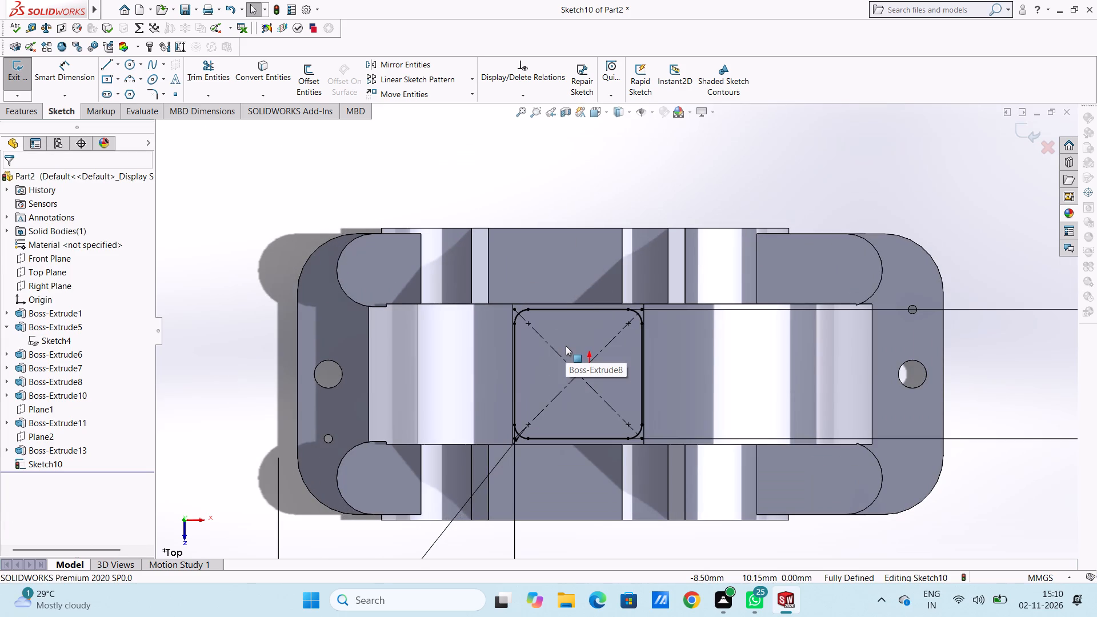
scroll(578, 378, down, 1)
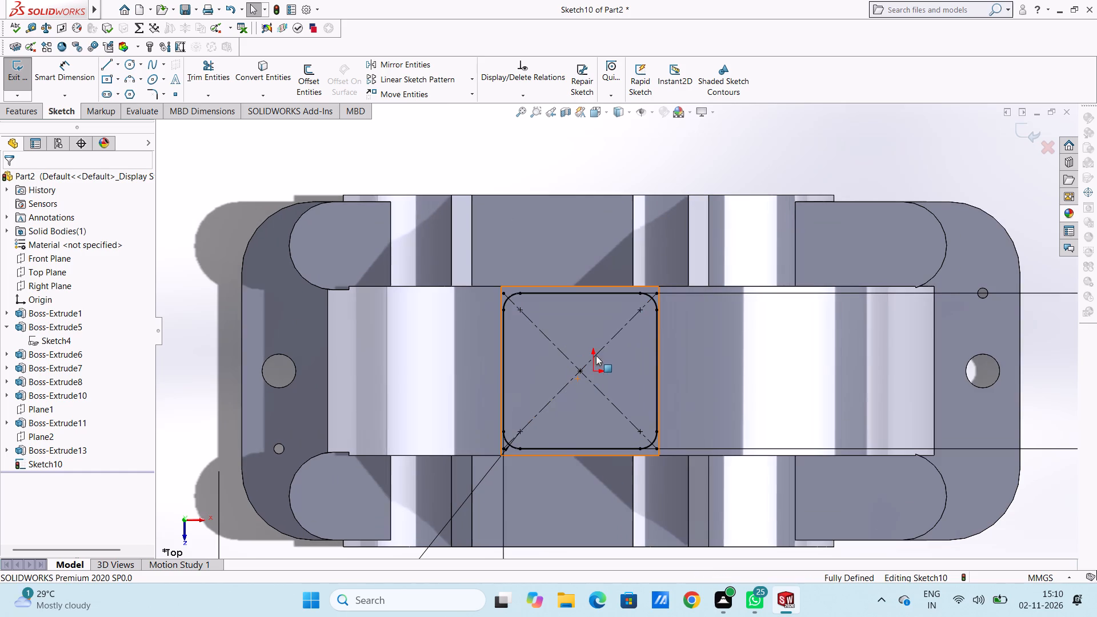
scroll(594, 310, up, 3)
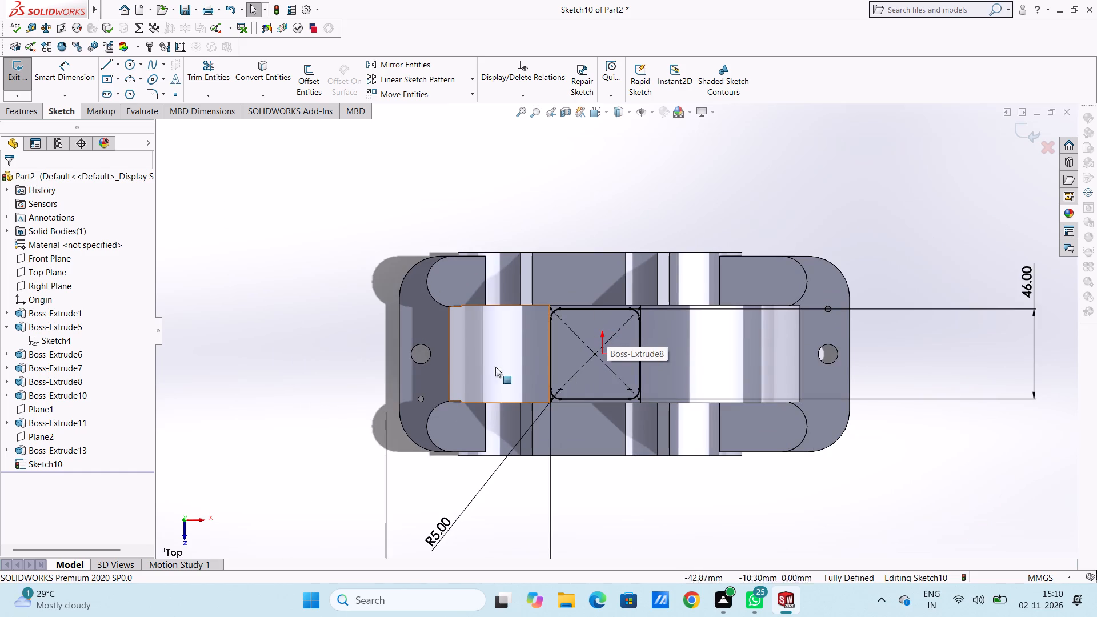
scroll(604, 390, down, 1)
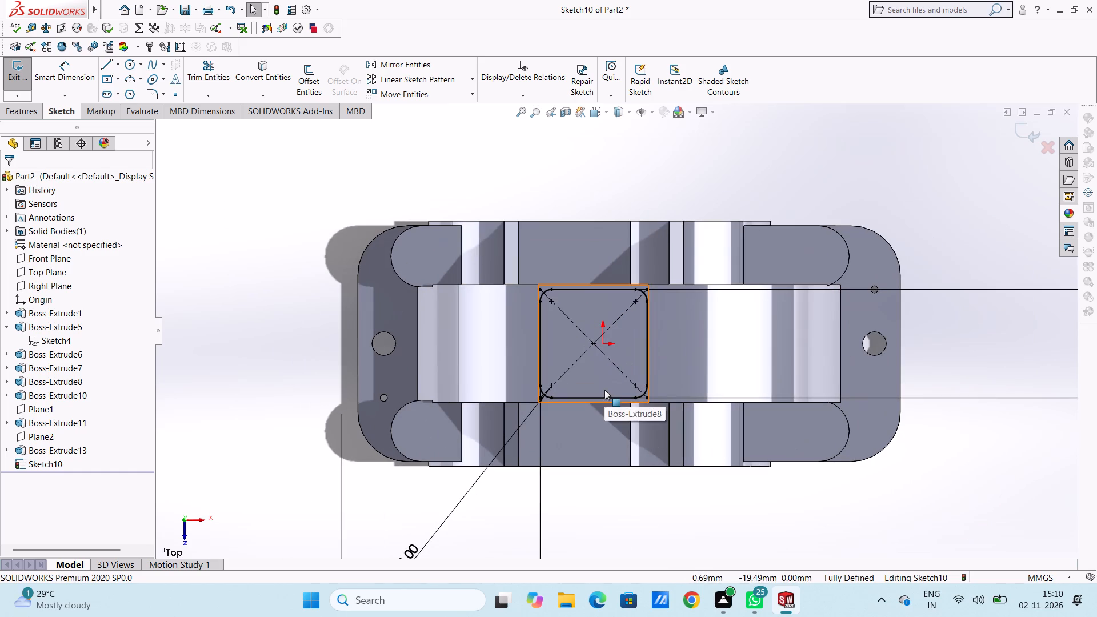
click(29, 111)
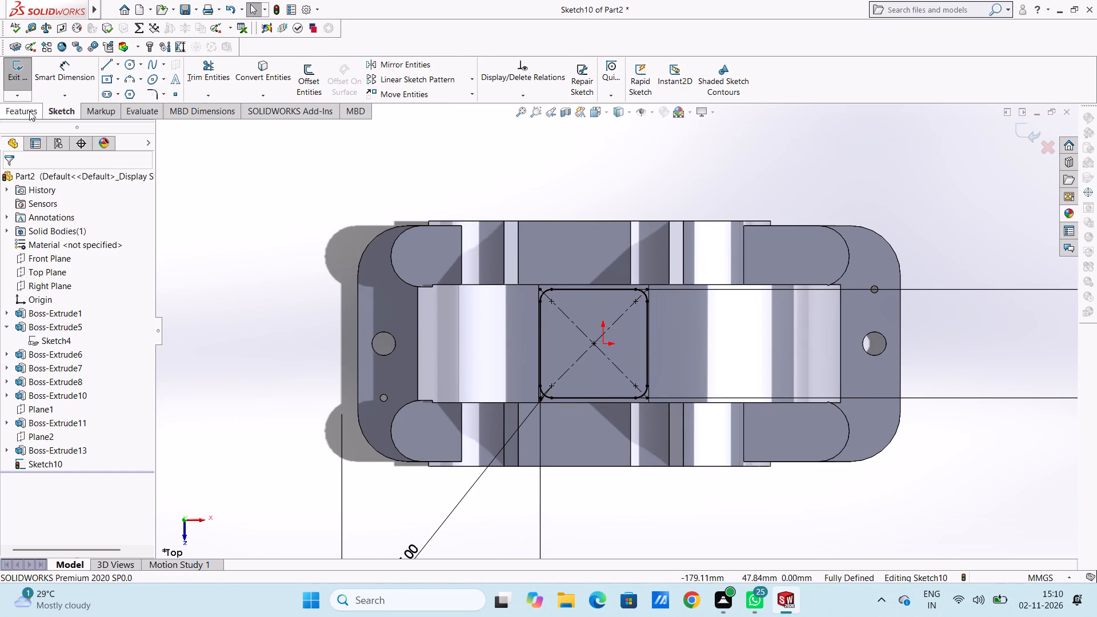
click(24, 71)
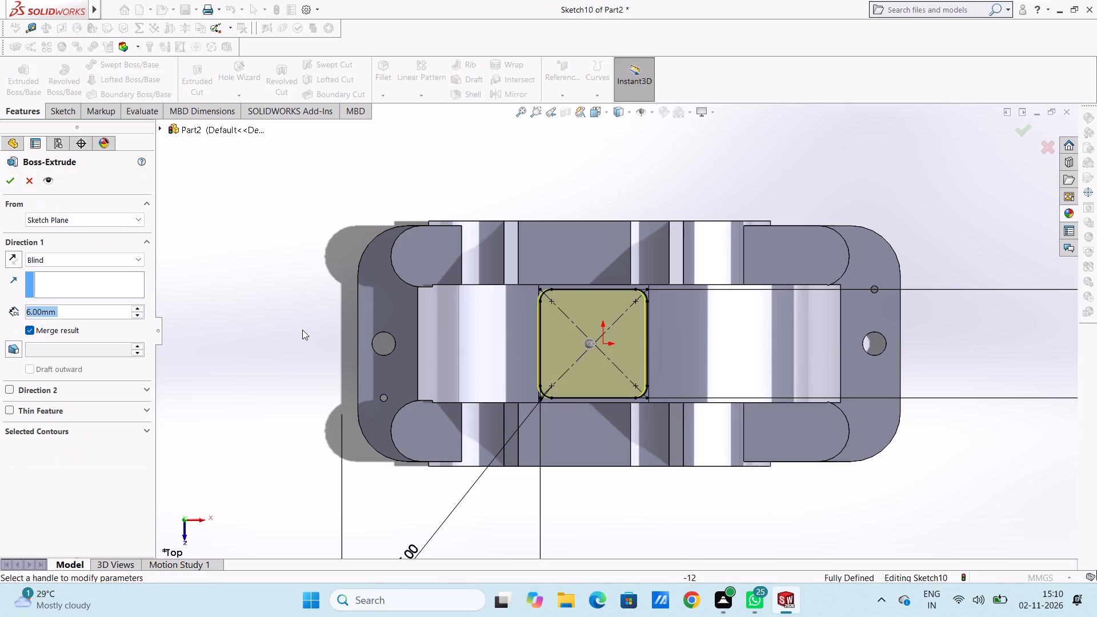
middle_drag(302, 330, 279, 221)
scroll(295, 291, up, 2)
middle_drag(322, 351, 310, 259)
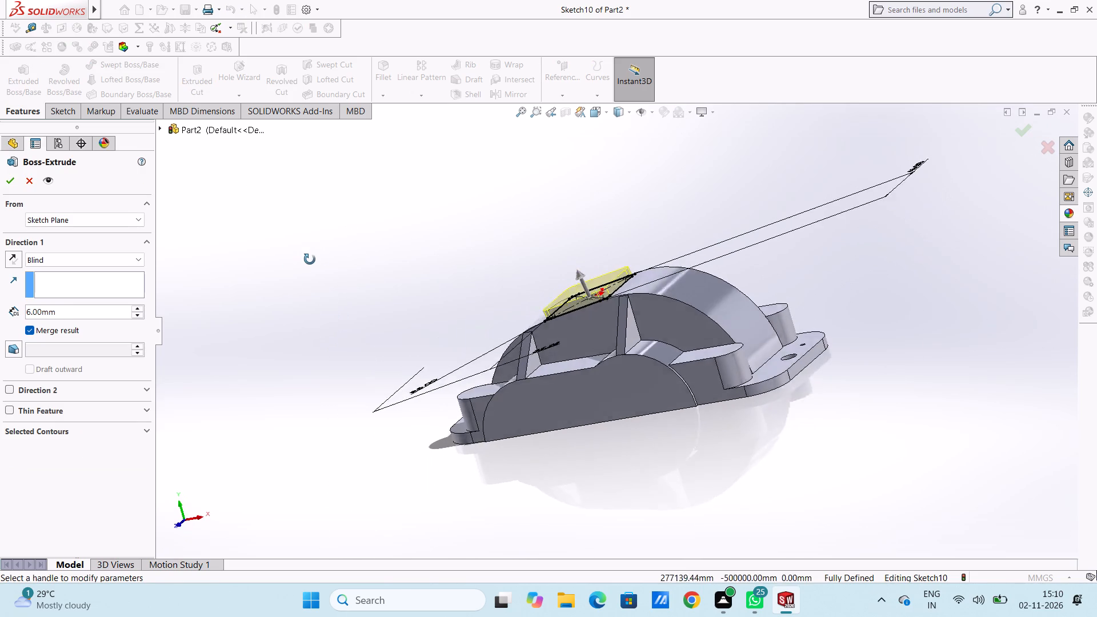
middle_drag(310, 259, 313, 262)
double_click(89, 312)
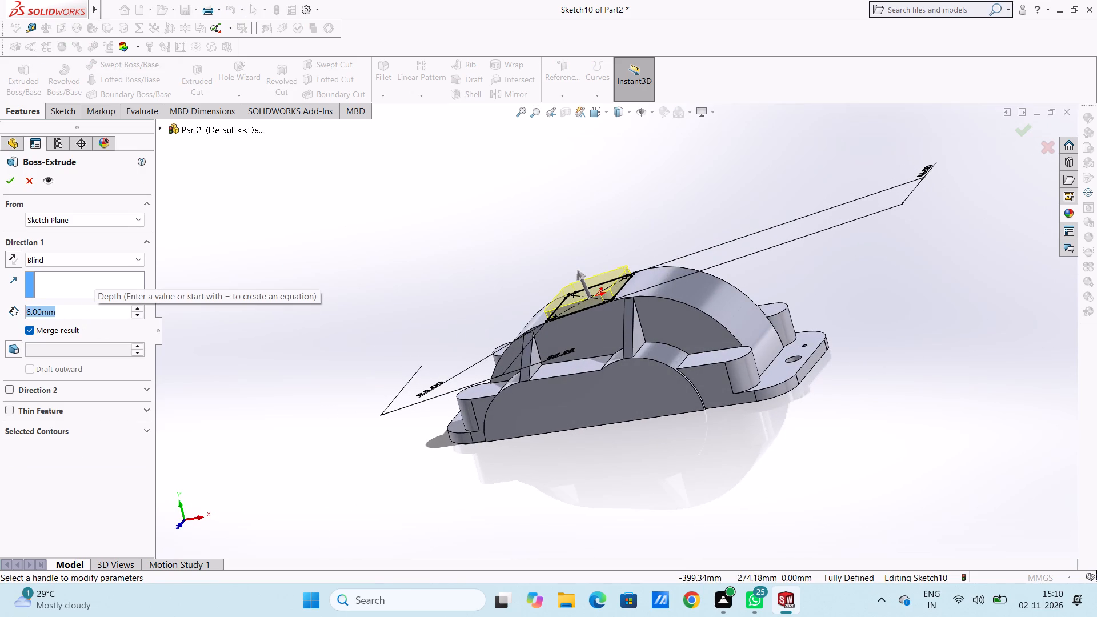
key(2)
key(Return)
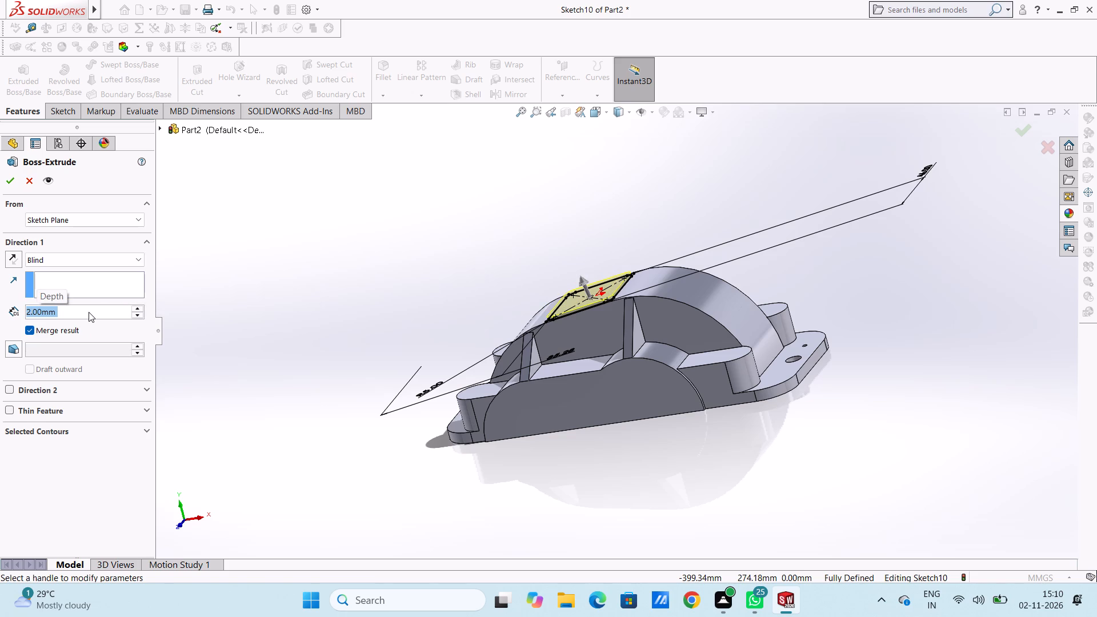
click(8, 183)
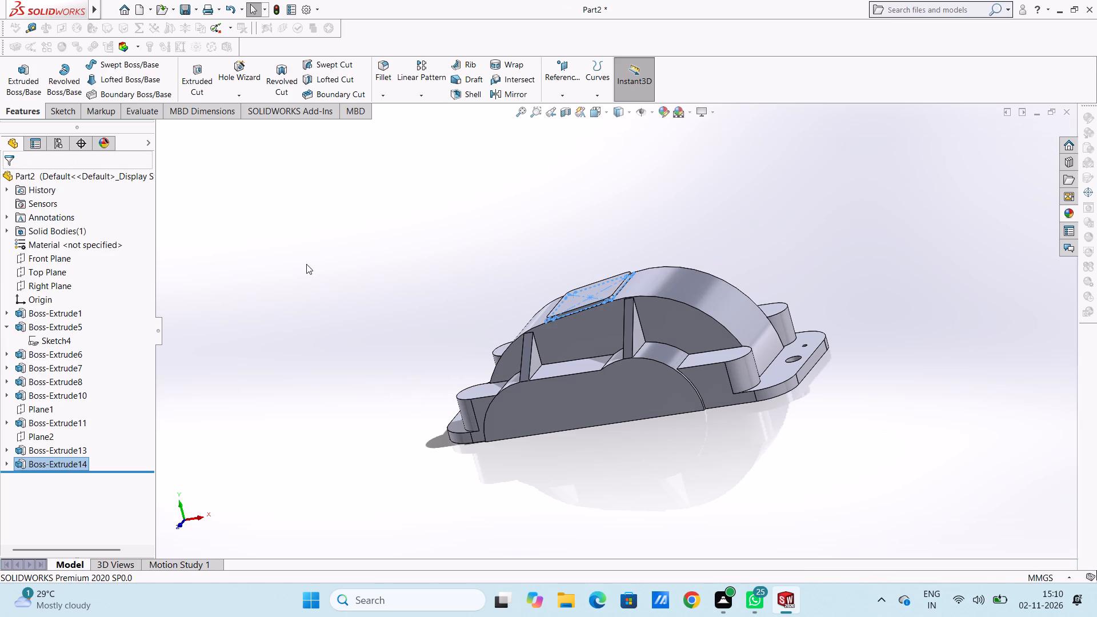
click(306, 264)
Examine the raised square pad on top of the tall arched body from several angles.
middle_drag(339, 299, 367, 366)
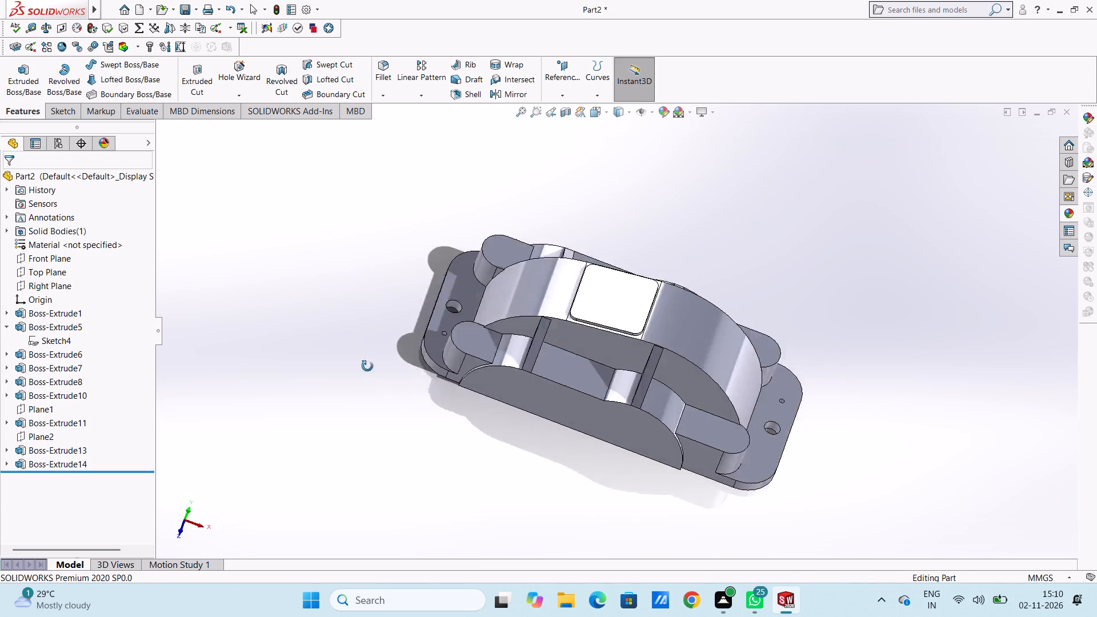
middle_drag(367, 366, 348, 460)
middle_drag(330, 332, 279, 279)
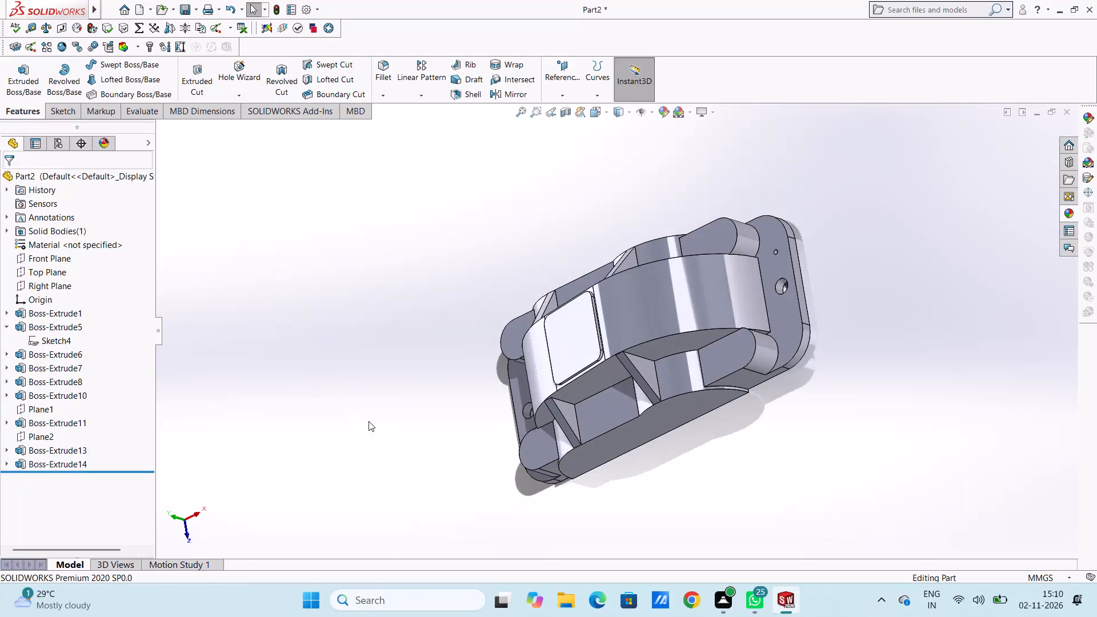
middle_drag(386, 427, 439, 319)
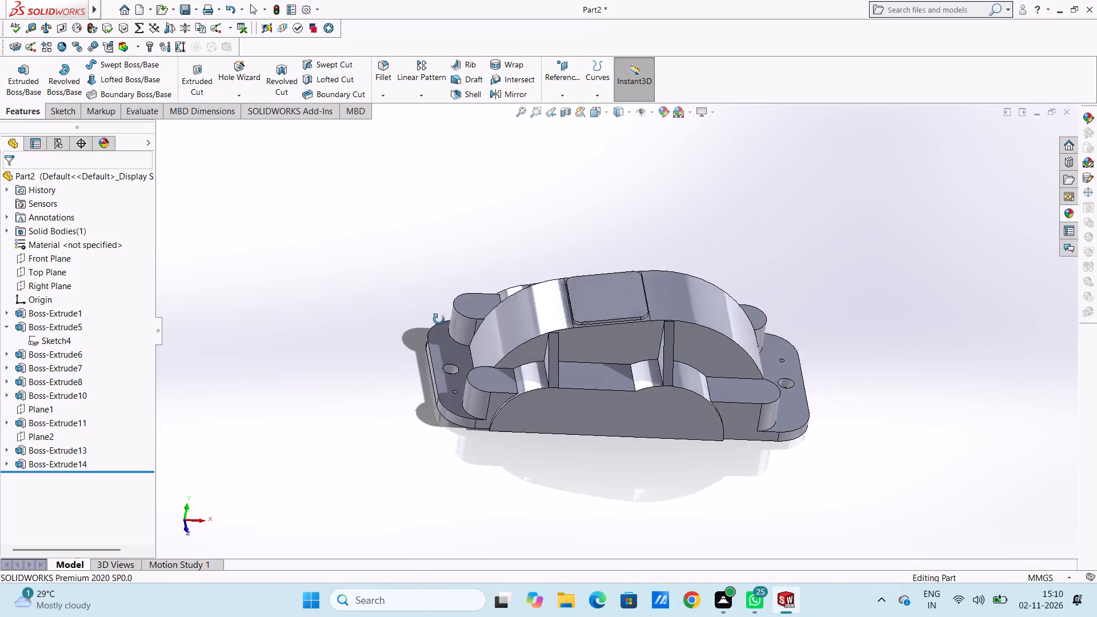
middle_drag(439, 319, 427, 420)
middle_drag(387, 385, 394, 390)
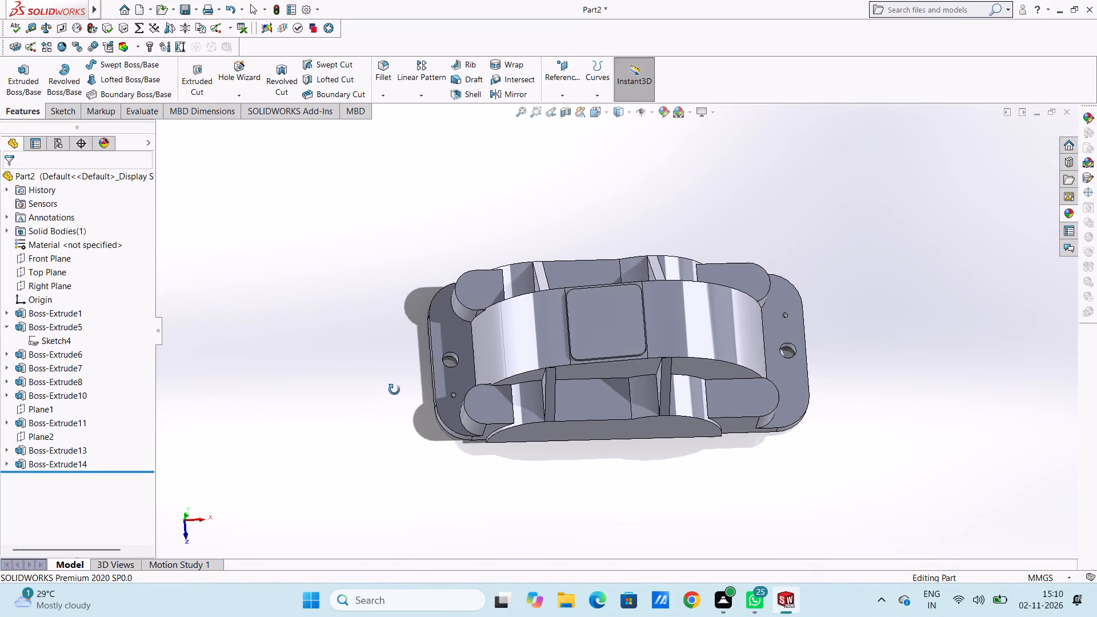
middle_drag(394, 390, 354, 366)
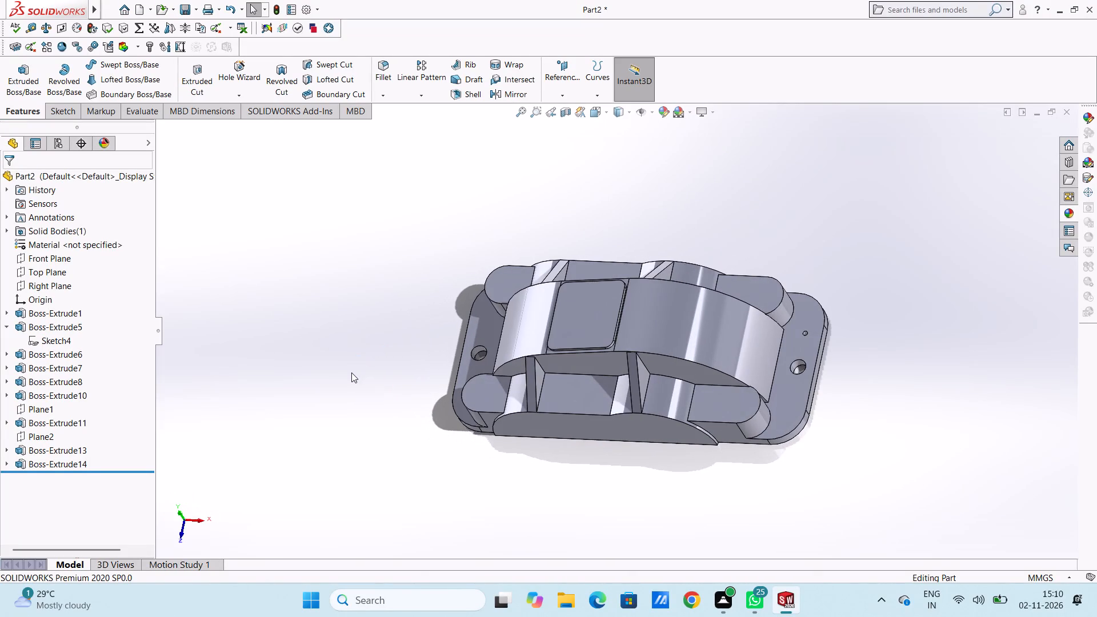
Sketch a 28 by 28 mm centre rectangle on the raised pad's top face, centred on the pad and level with the origin.
key(ctrl+5)
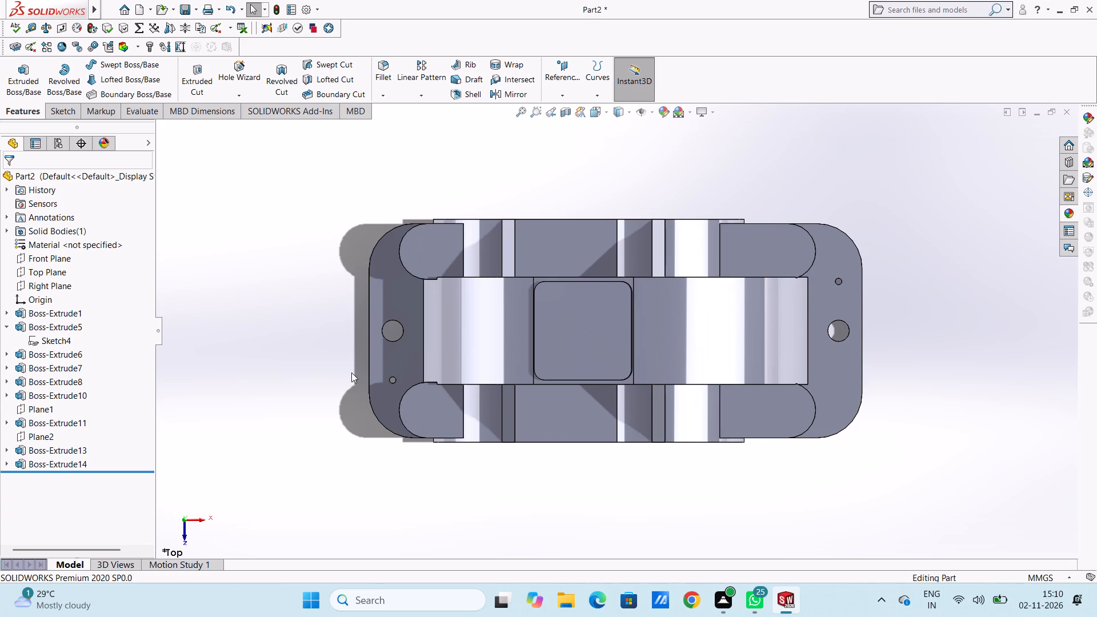
scroll(586, 310, down, 1)
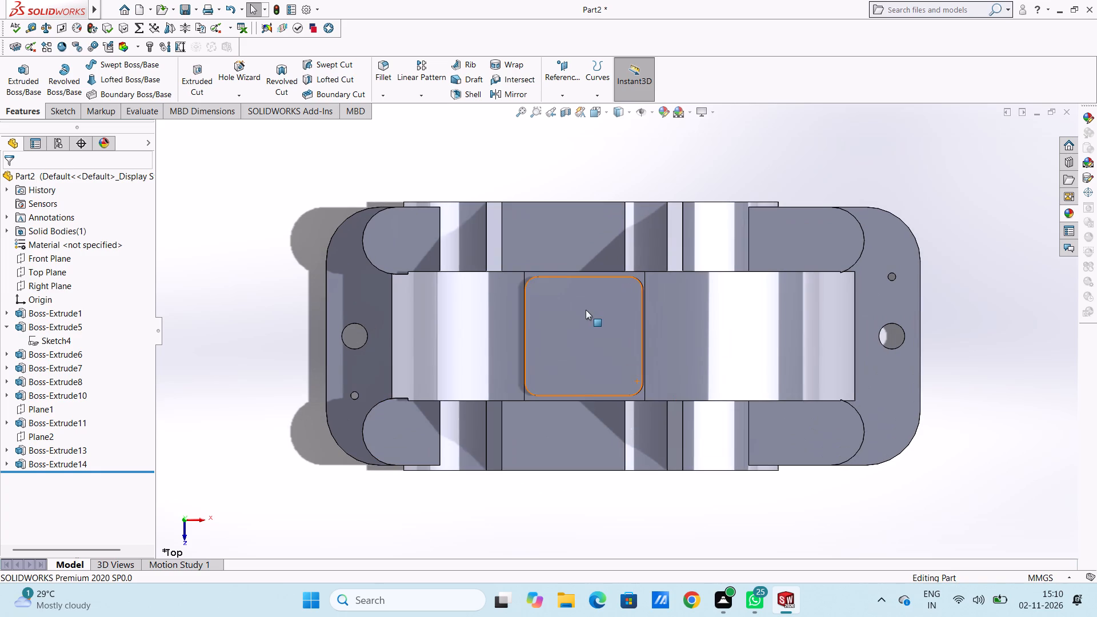
click(596, 344)
click(646, 314)
click(556, 168)
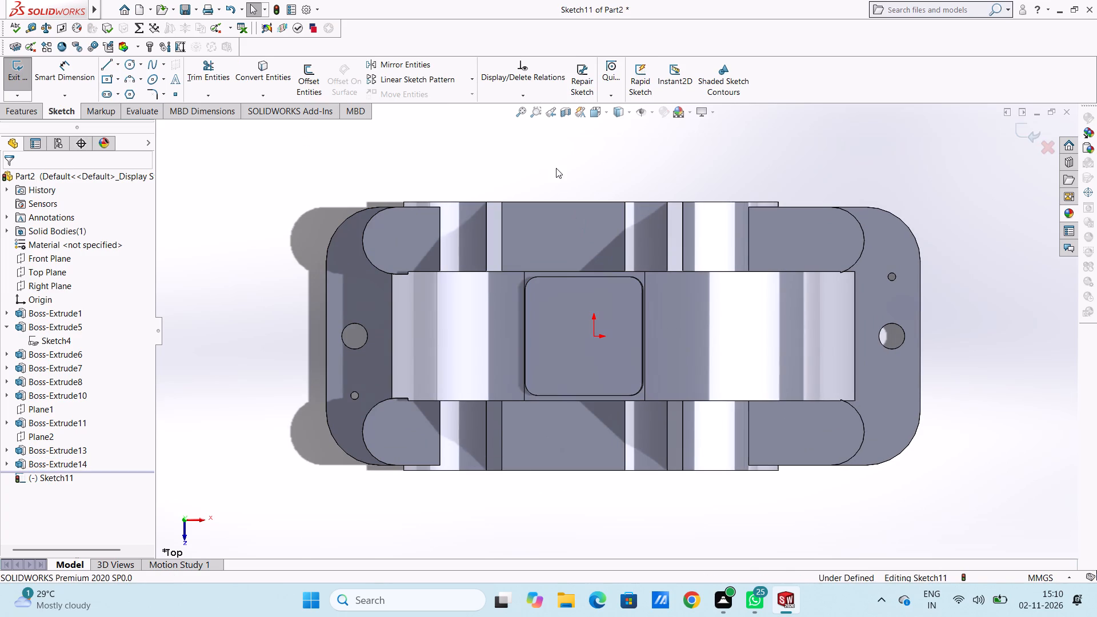
click(104, 79)
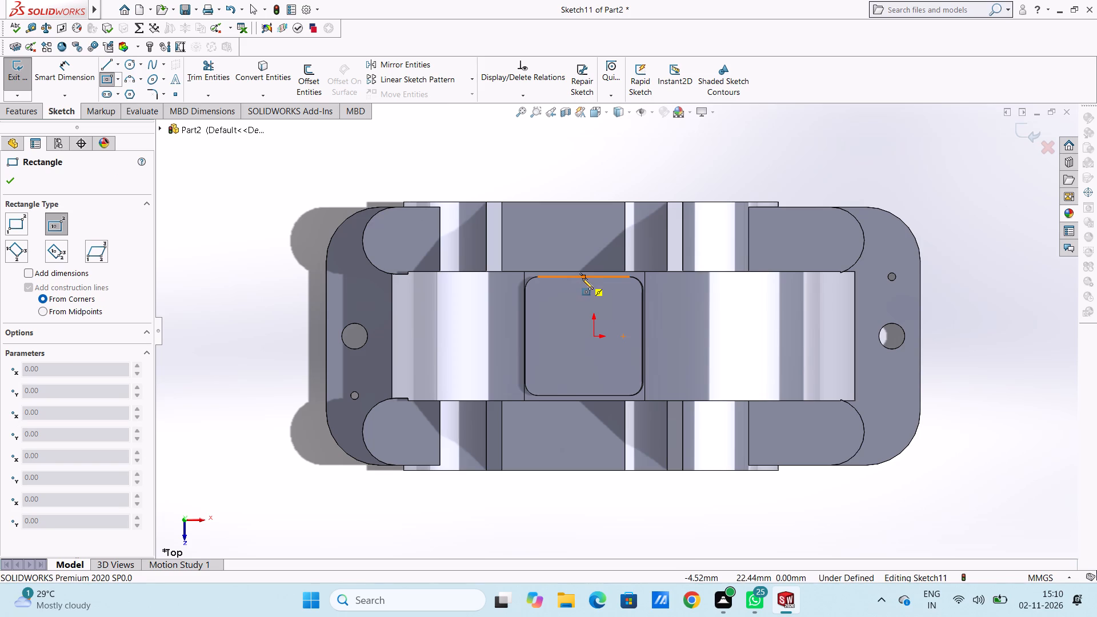
click(582, 336)
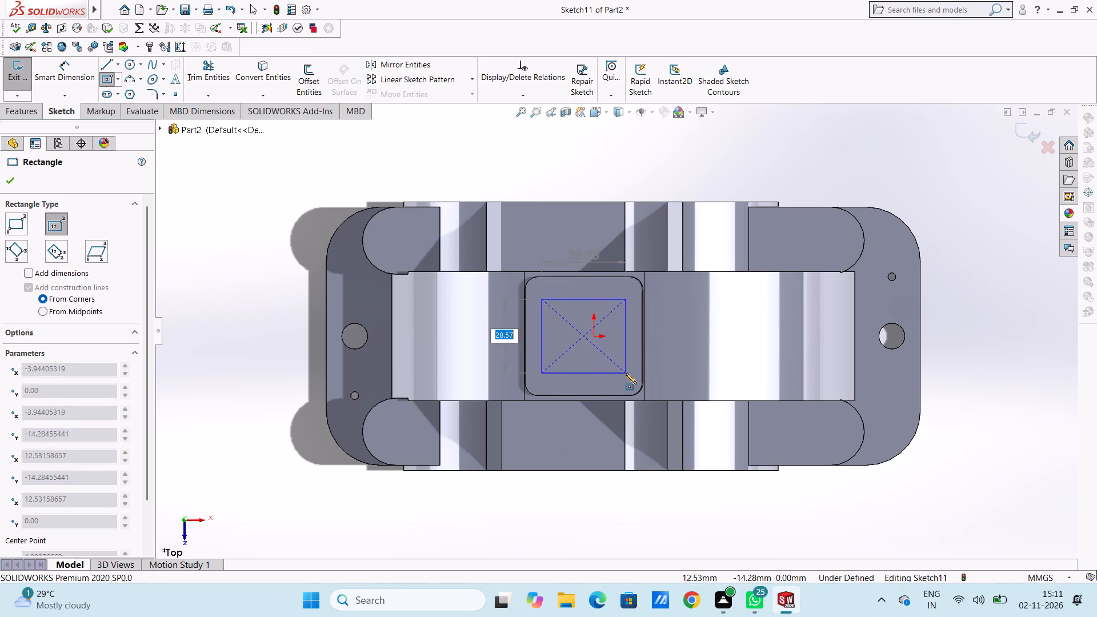
text(28)
key(Return)
text(28)
key(Return)
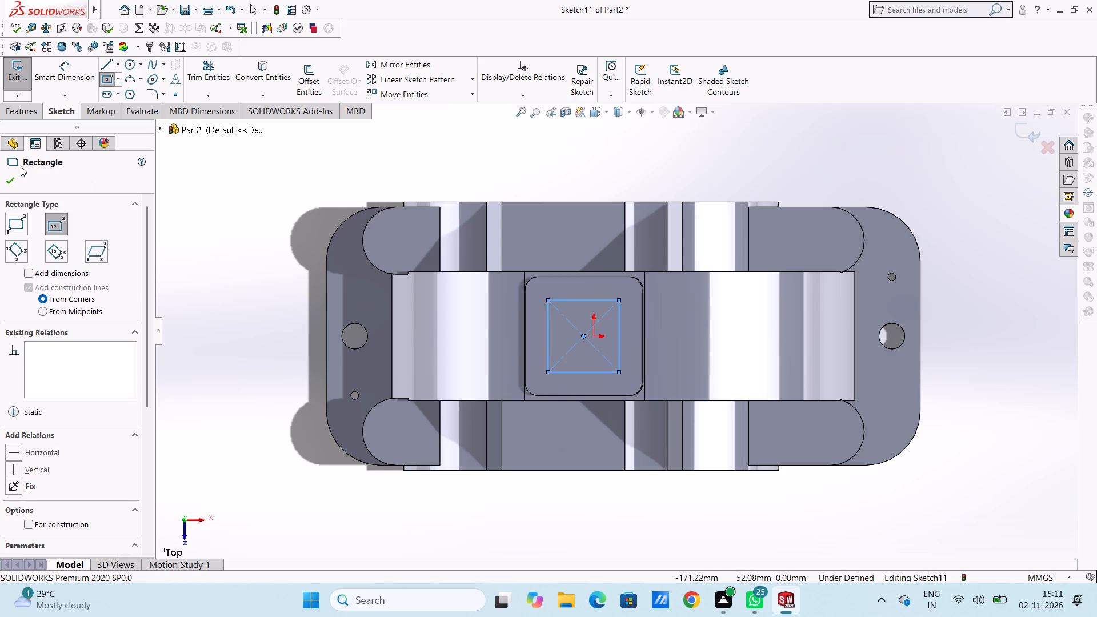
click(10, 179)
click(338, 201)
Dimension the length of the small square's left side, placing the dimension beyond the base plate's left end.
scroll(336, 198, up, 2)
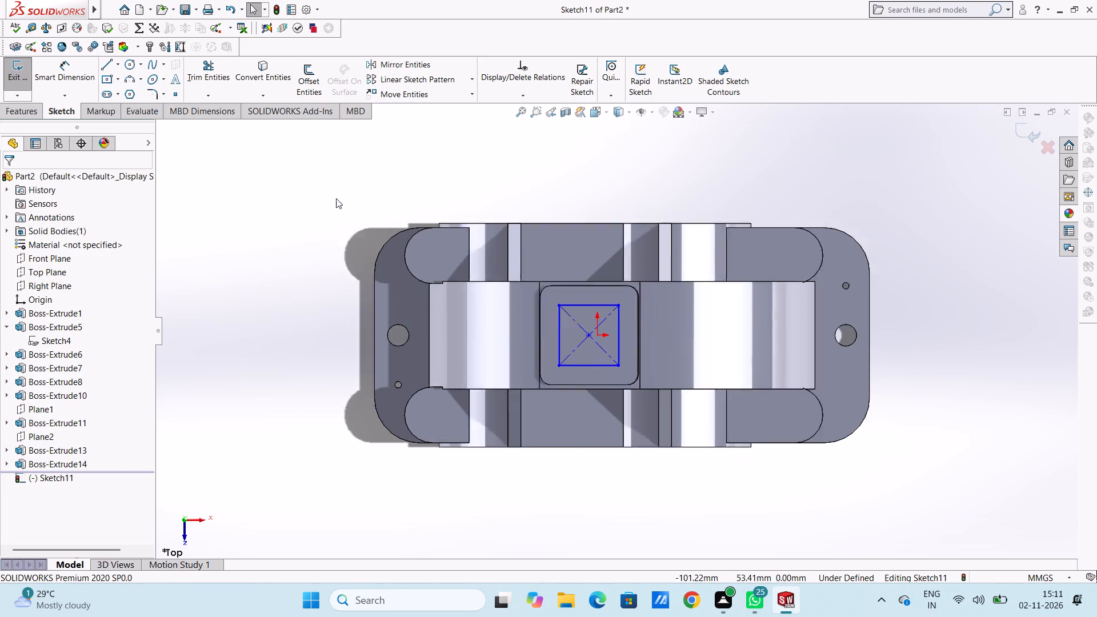
scroll(336, 198, up, 2)
click(78, 71)
scroll(550, 325, down, 4)
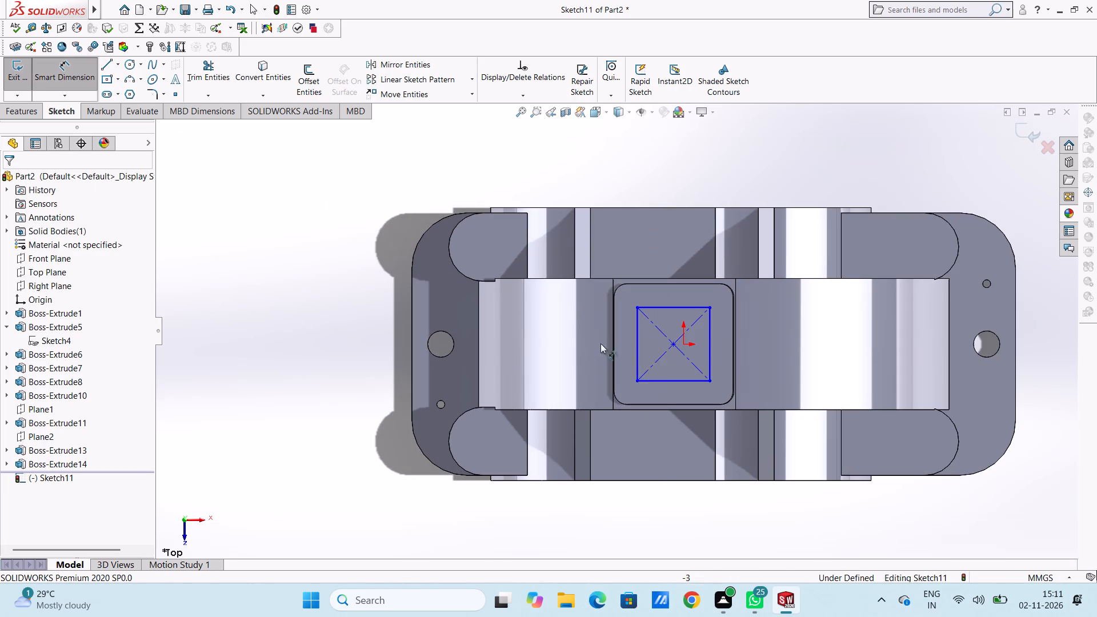
click(638, 340)
click(317, 350)
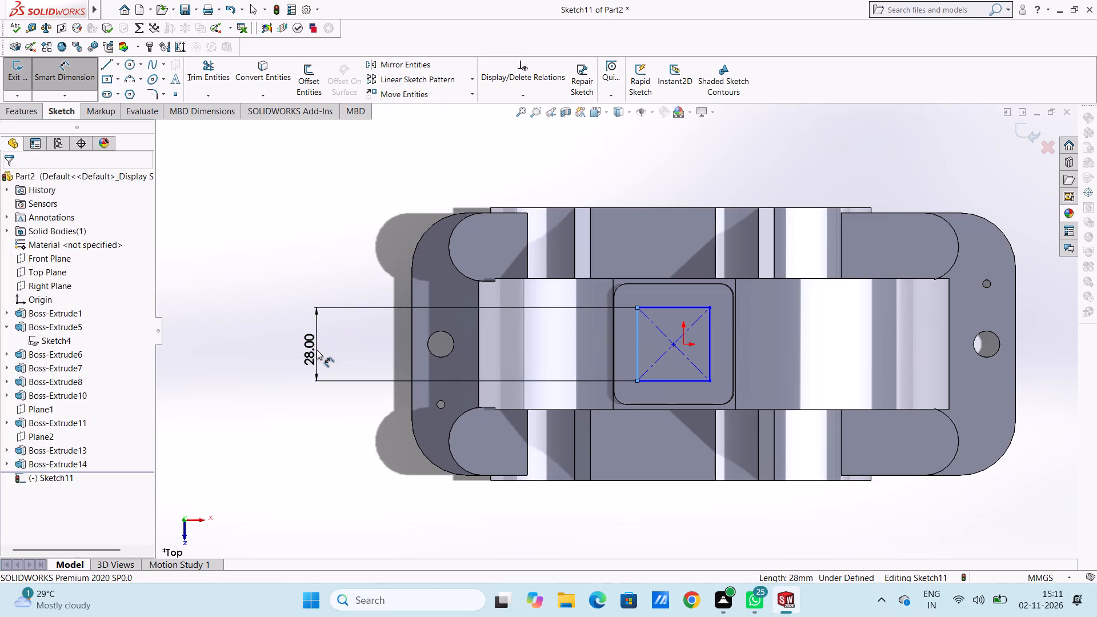
click(269, 332)
click(267, 298)
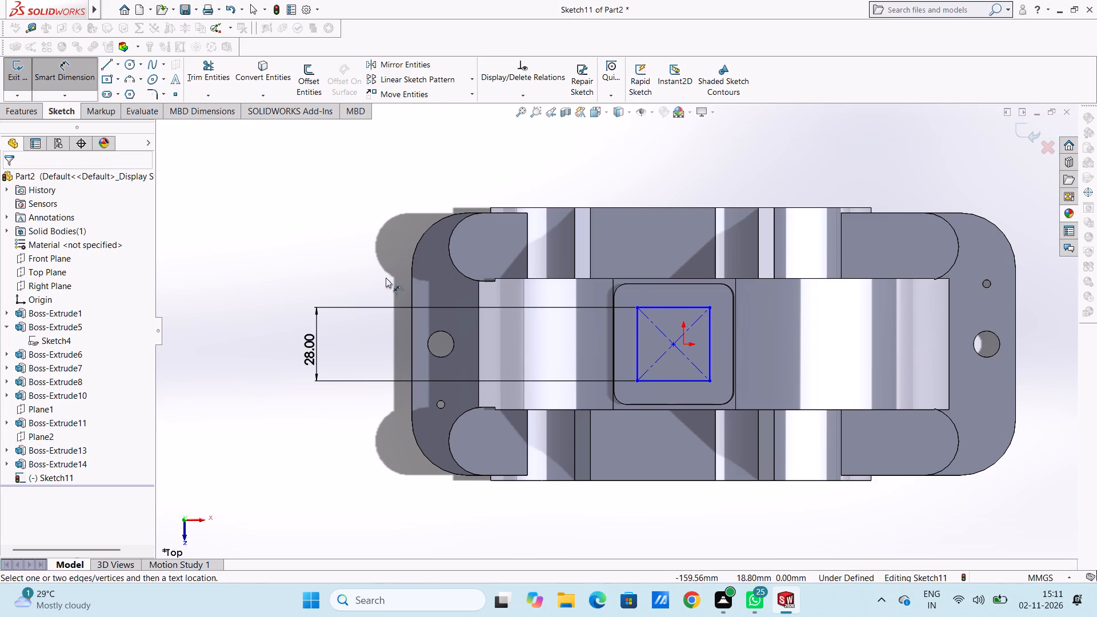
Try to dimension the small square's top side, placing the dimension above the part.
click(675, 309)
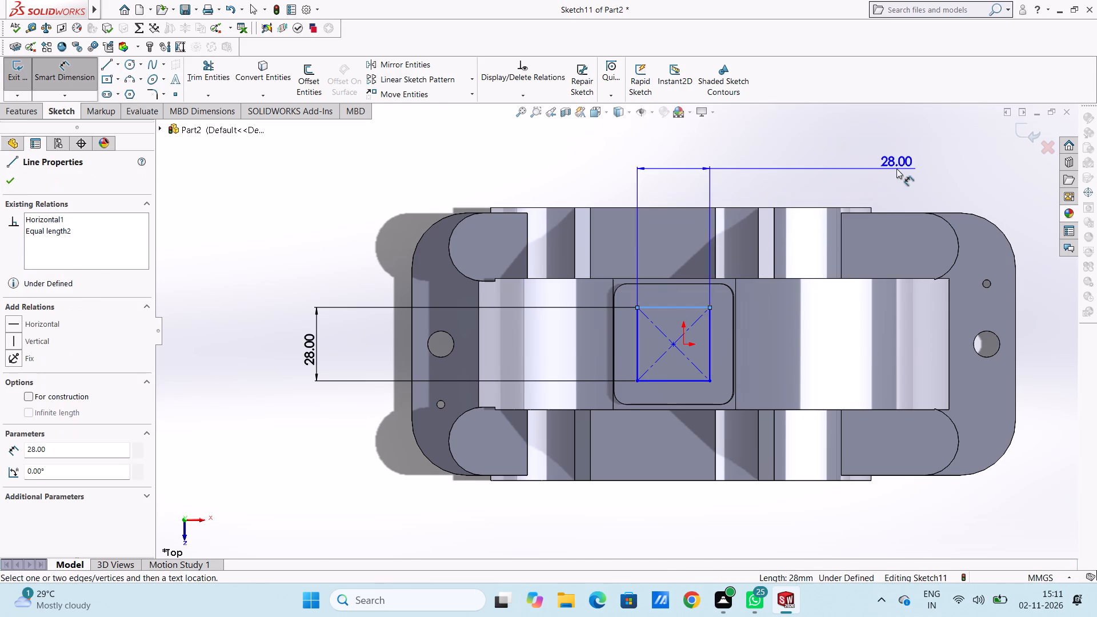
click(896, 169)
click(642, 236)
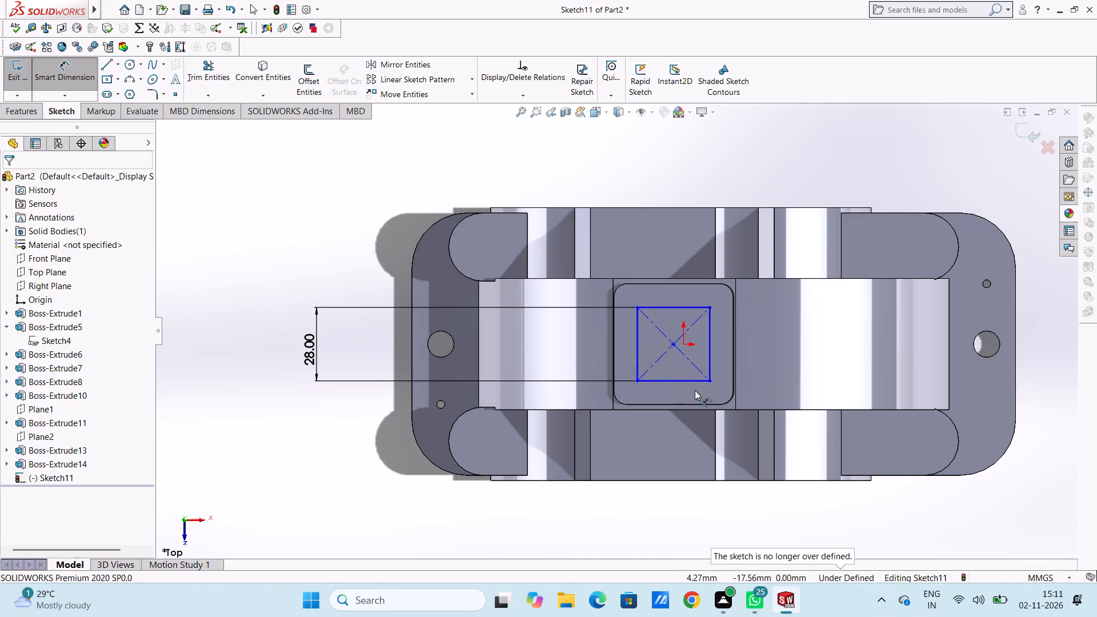
Dimension the distance from the small square's right side to the base plate's right end edge, placing the dimension below the part.
scroll(693, 389, up, 3)
scroll(676, 392, down, 2)
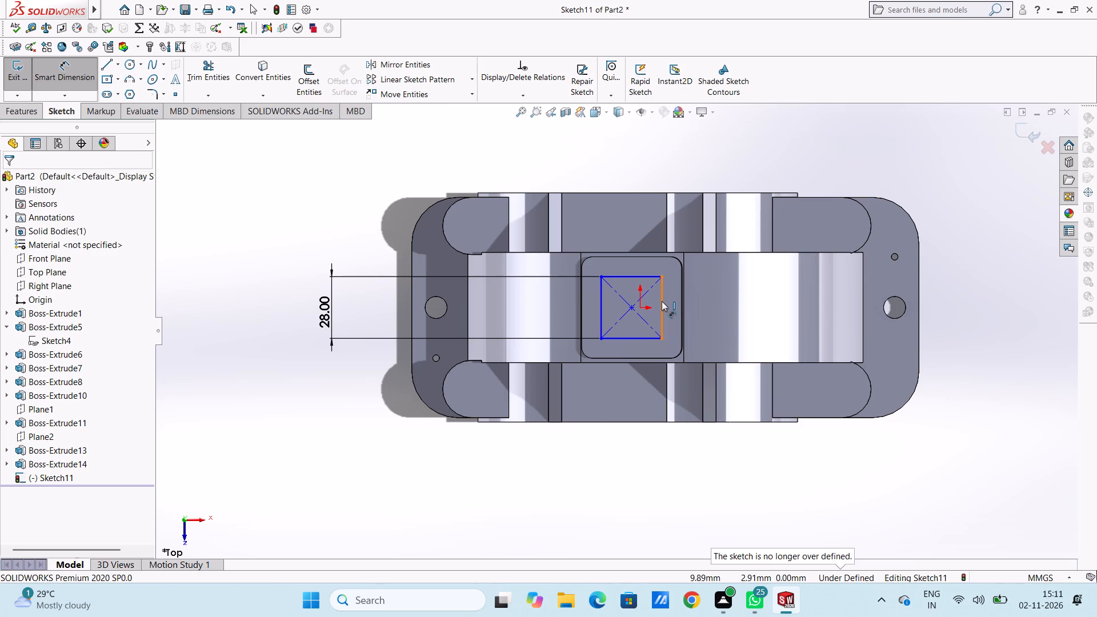
click(662, 301)
click(917, 268)
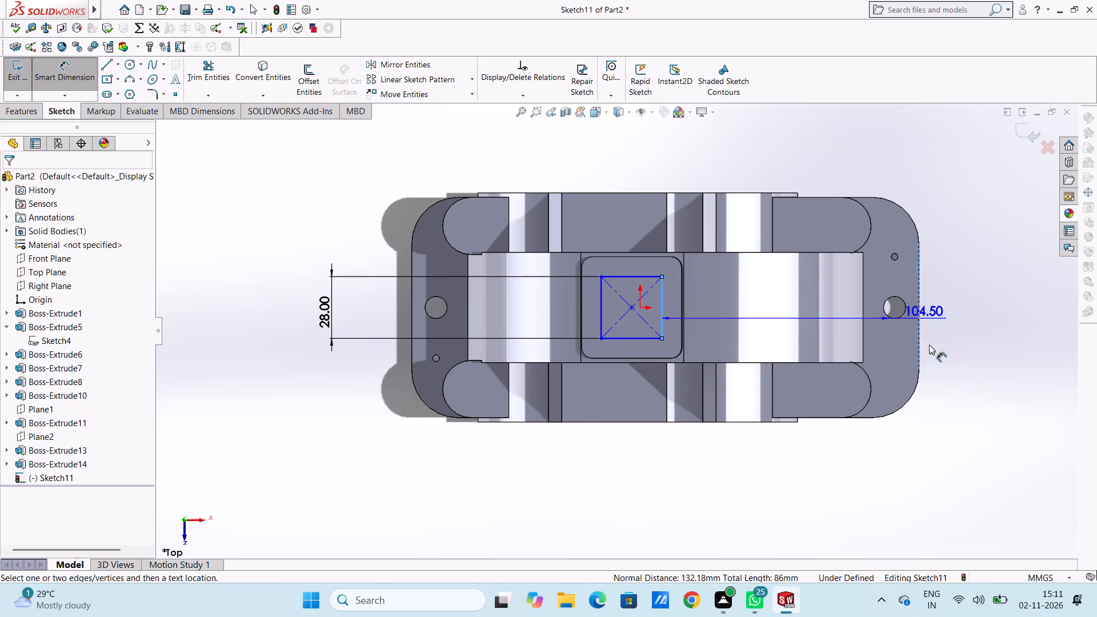
scroll(938, 367, up, 3)
click(806, 491)
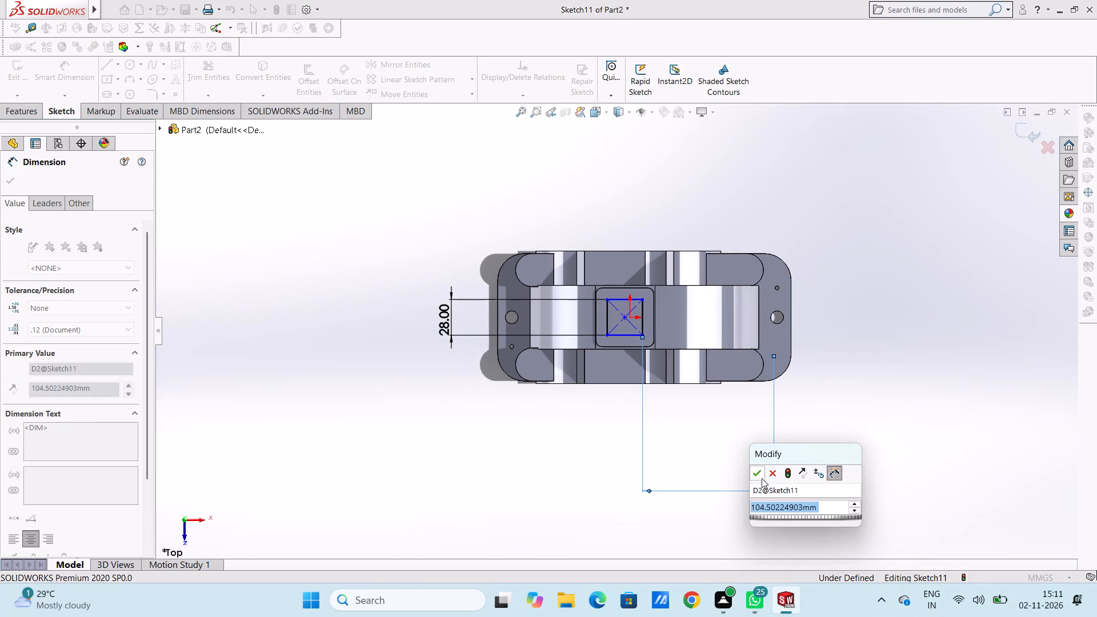
click(750, 470)
click(700, 449)
Dimension the distance from the small square's top side to the part's uppermost long edge, placing the dimension left of the part.
scroll(610, 238, down, 3)
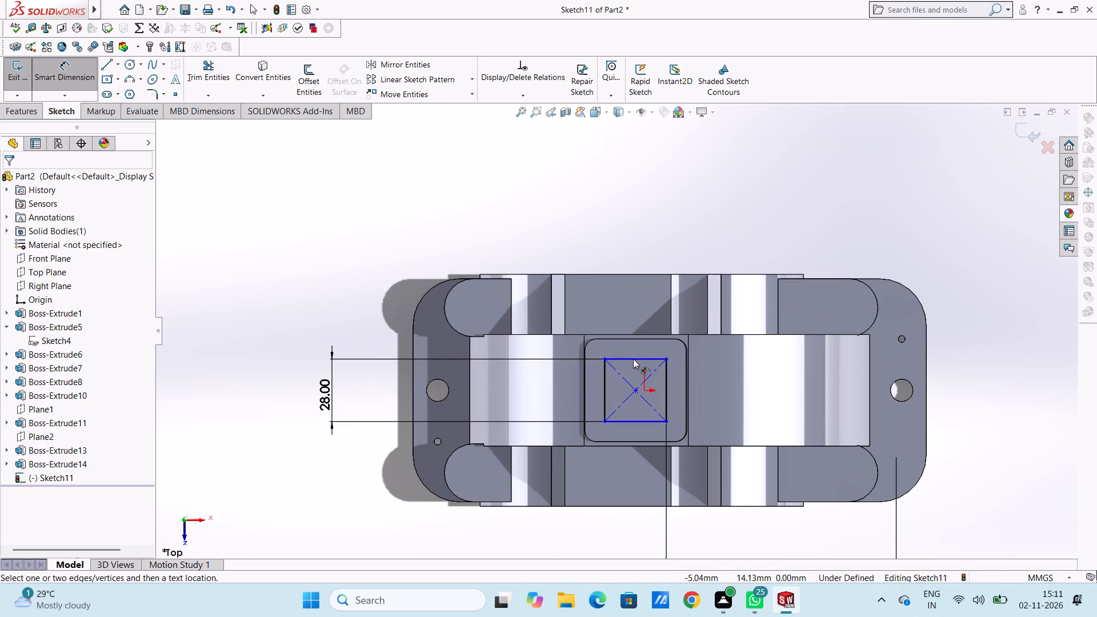
click(633, 357)
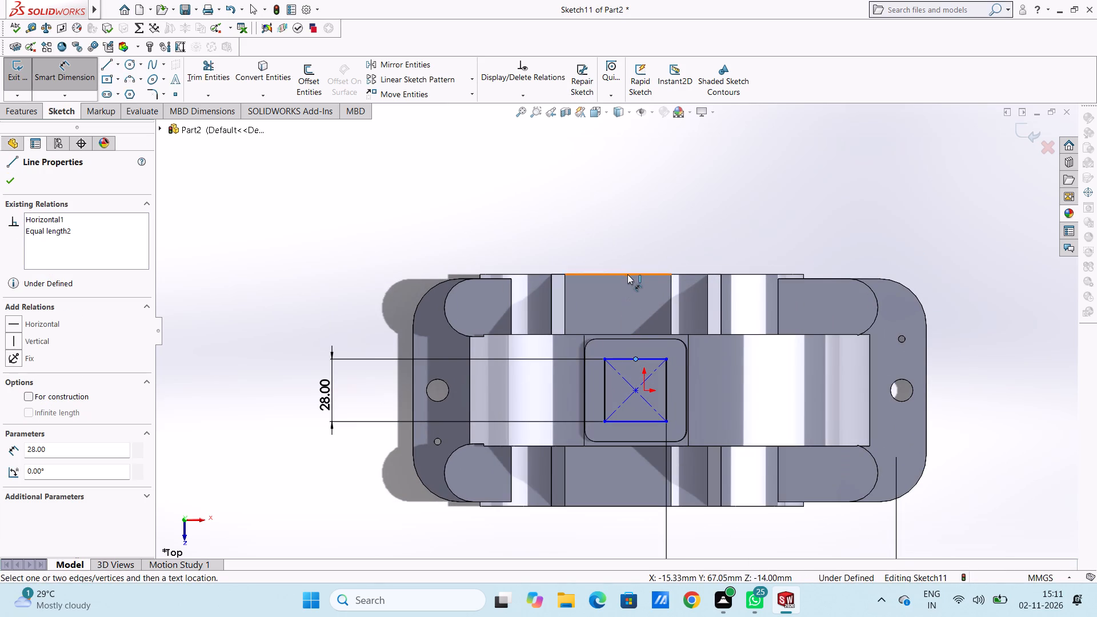
click(627, 274)
click(319, 276)
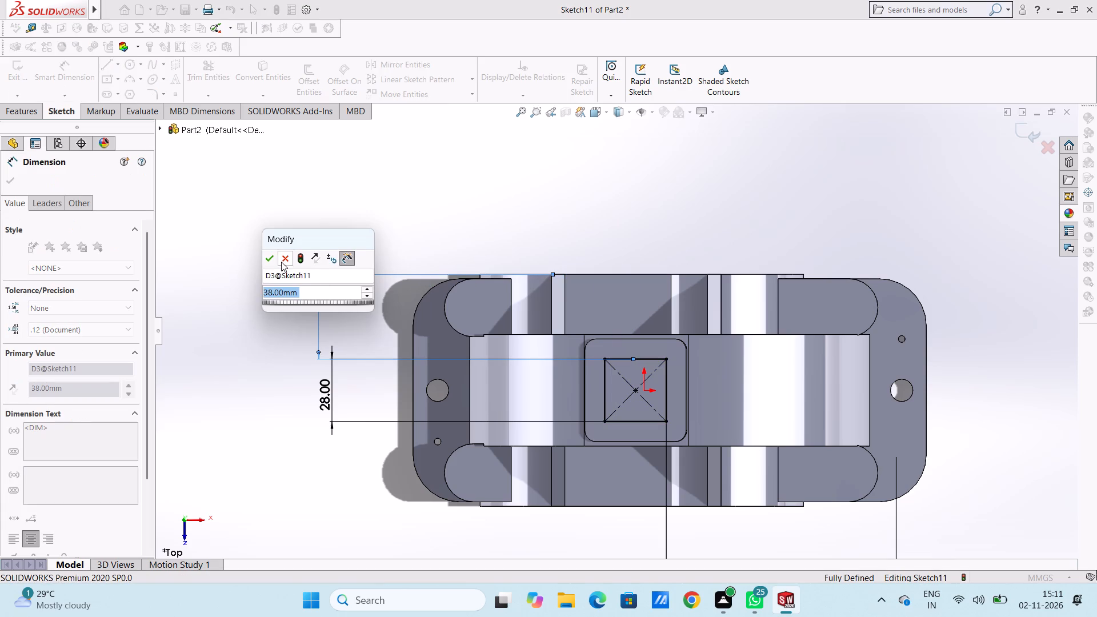
click(271, 262)
click(264, 254)
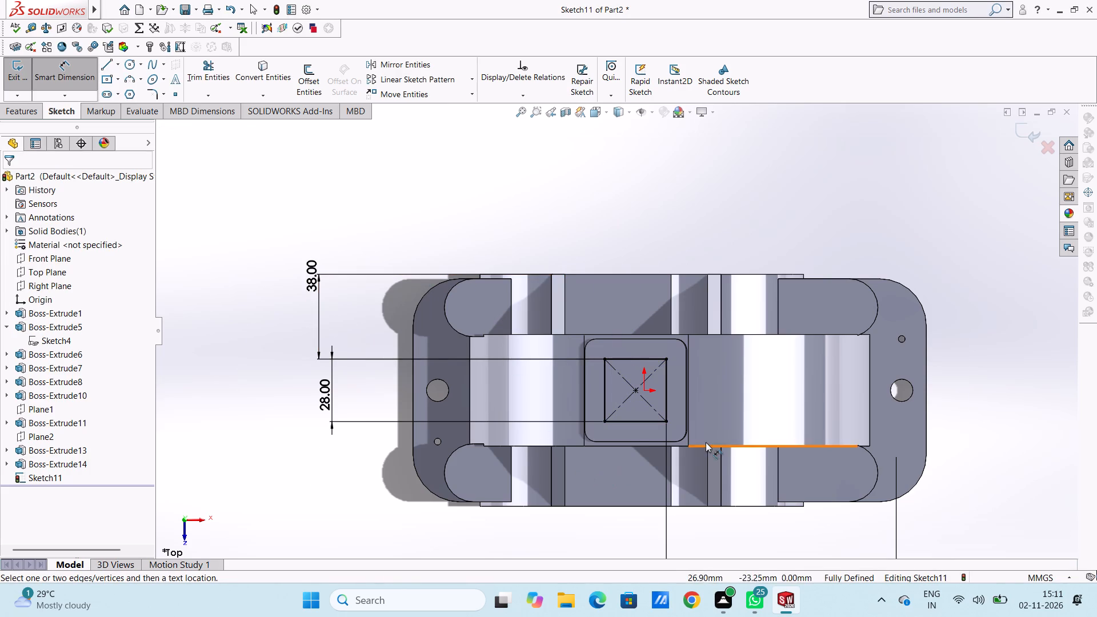
Fillet all four corners of the 28 mm sketch square with a 3 mm radius, accepting removal of conflicting relations.
scroll(706, 442, down, 1)
click(150, 89)
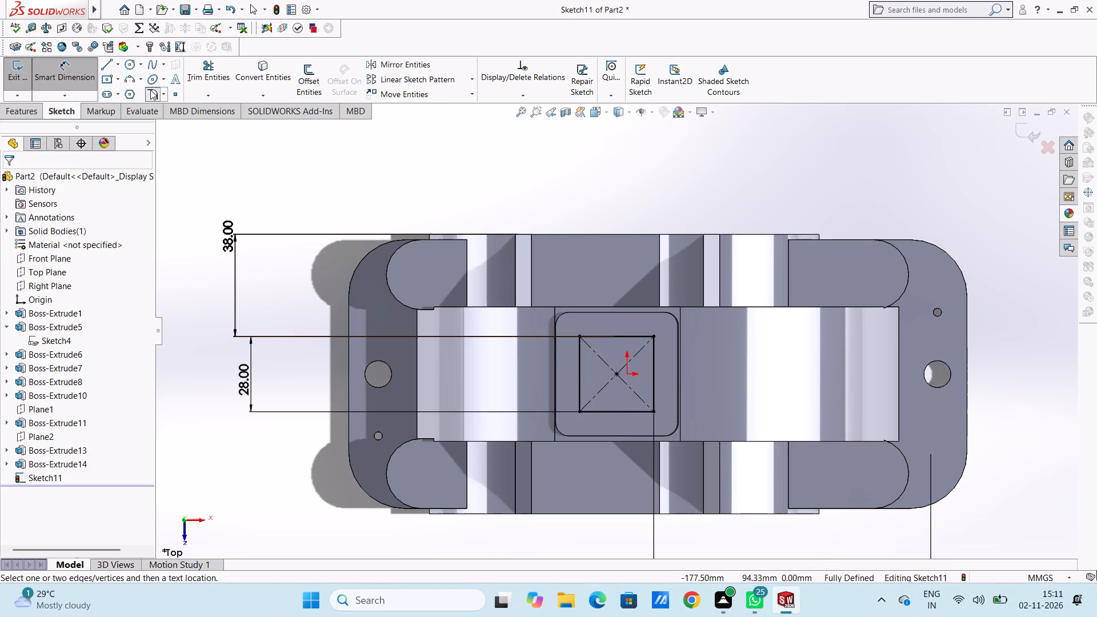
key(3)
key(Return)
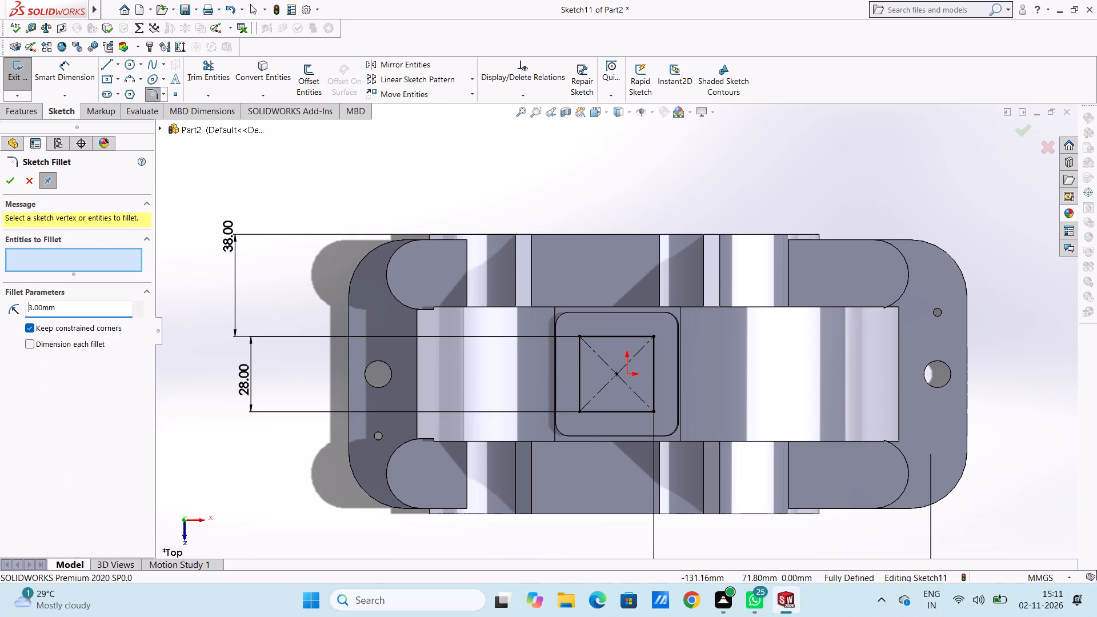
click(576, 356)
click(591, 334)
click(581, 306)
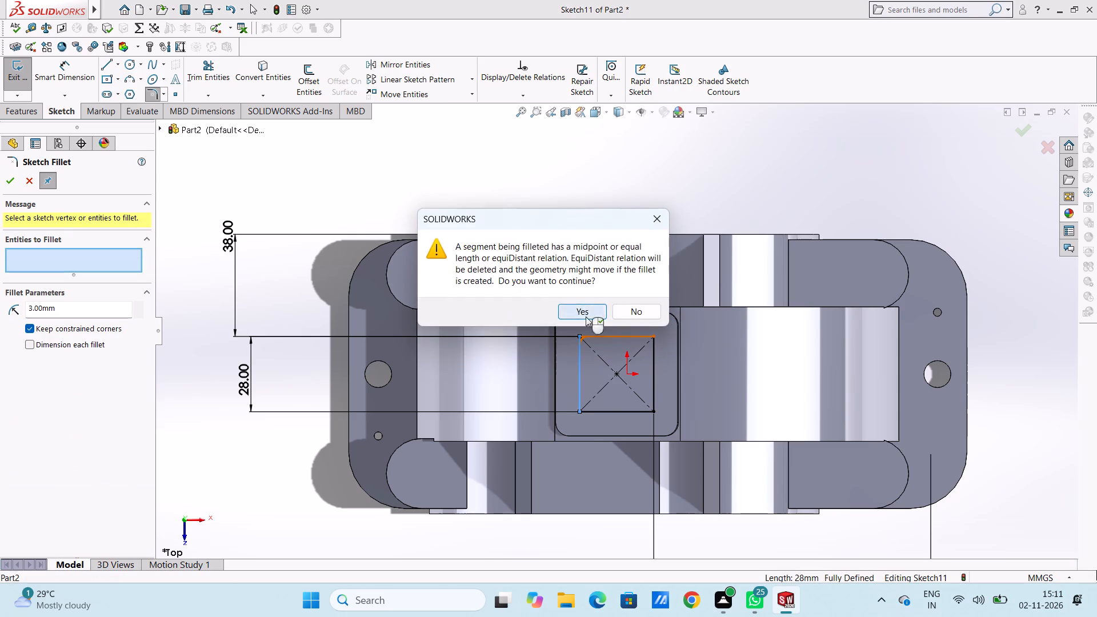
click(635, 336)
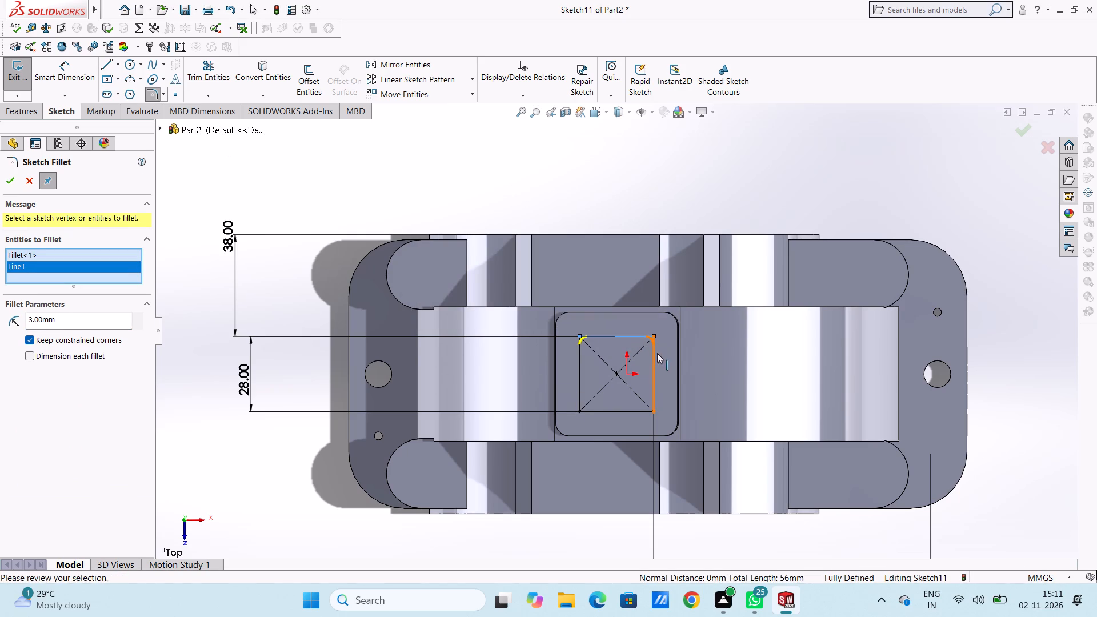
click(657, 353)
click(598, 312)
scroll(634, 408, down, 2)
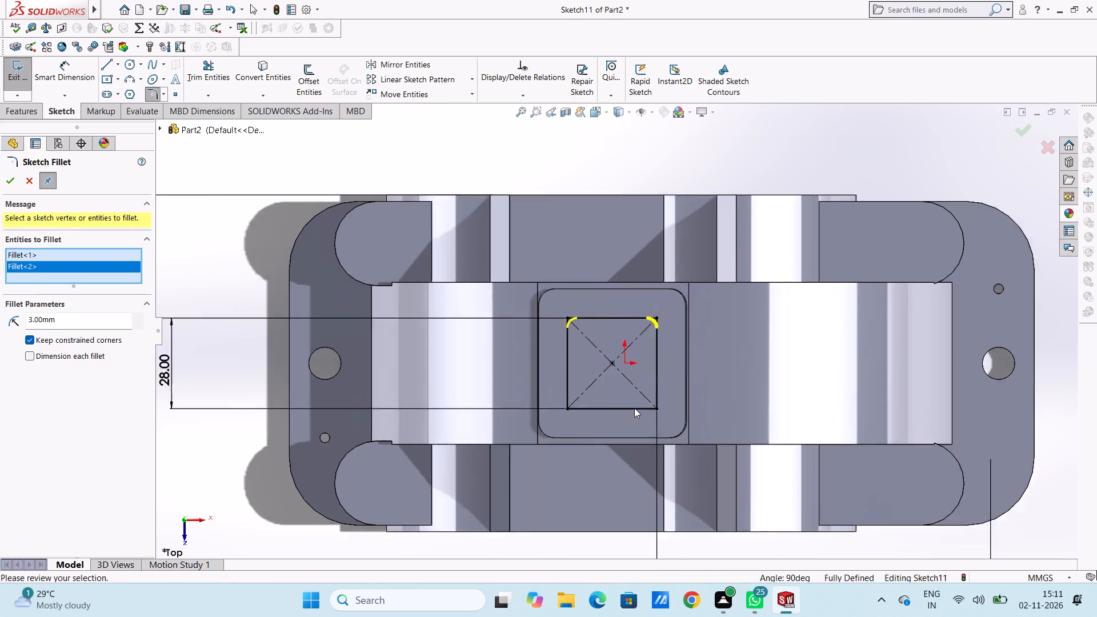
scroll(634, 408, down, 1)
click(535, 378)
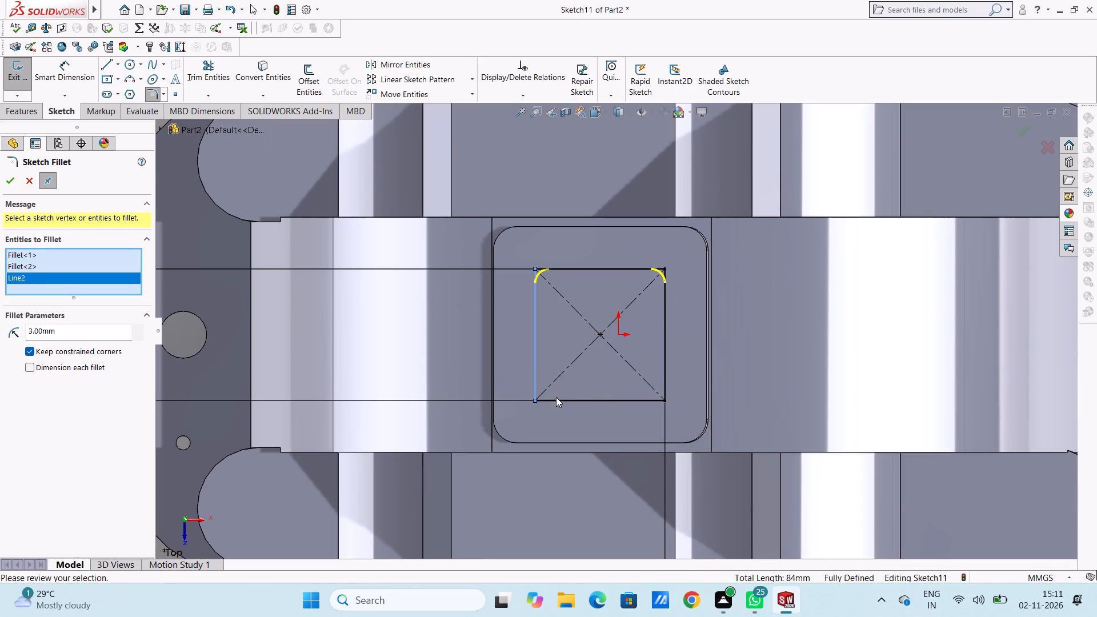
click(556, 399)
click(574, 310)
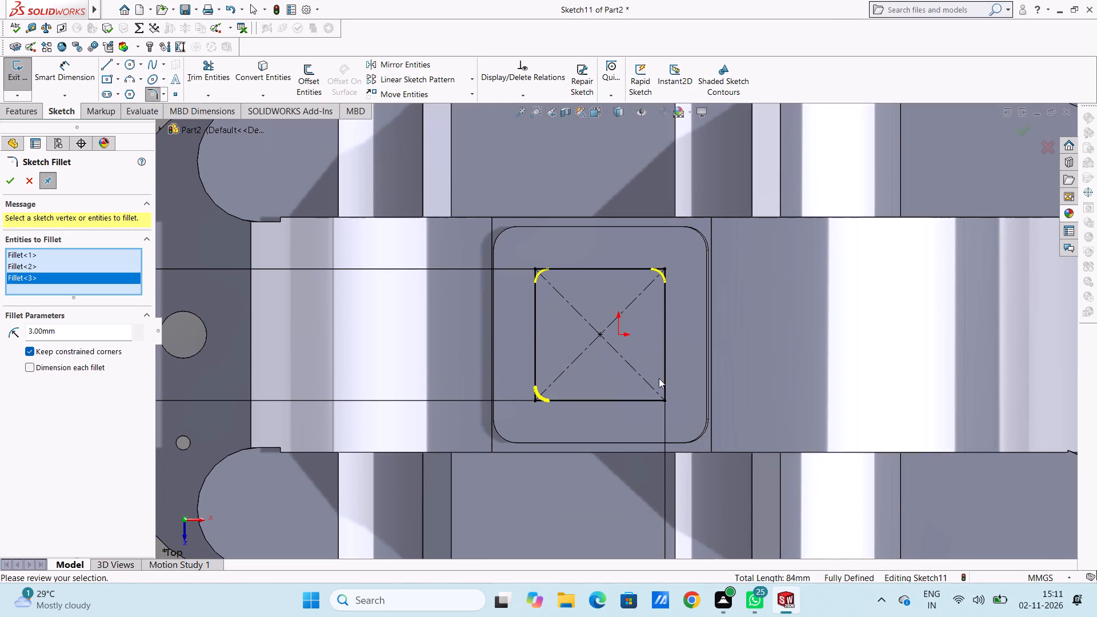
click(664, 382)
click(650, 399)
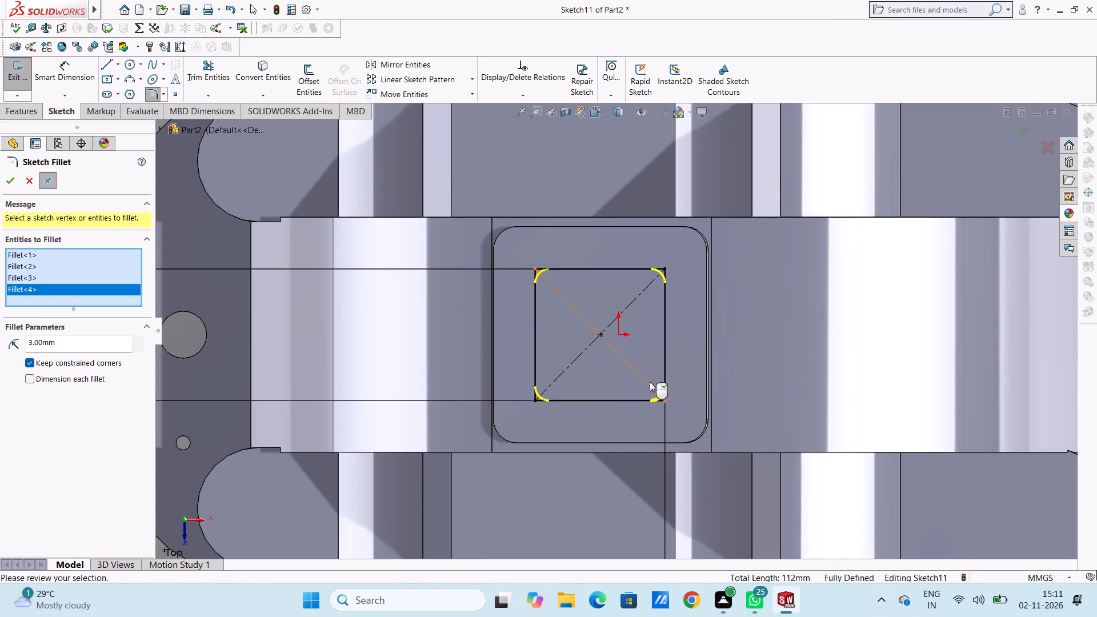
click(14, 185)
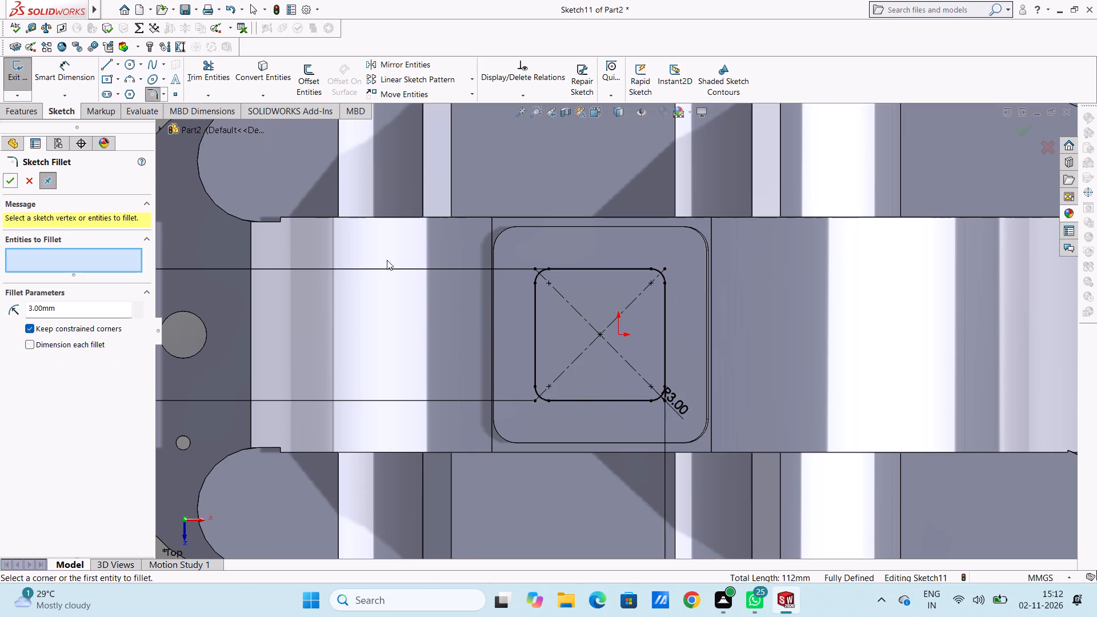
Finish the sketch fillet and move the R3.00 radius dimension clear of the part, below the base plate.
scroll(556, 279, up, 4)
drag(649, 360, 651, 364)
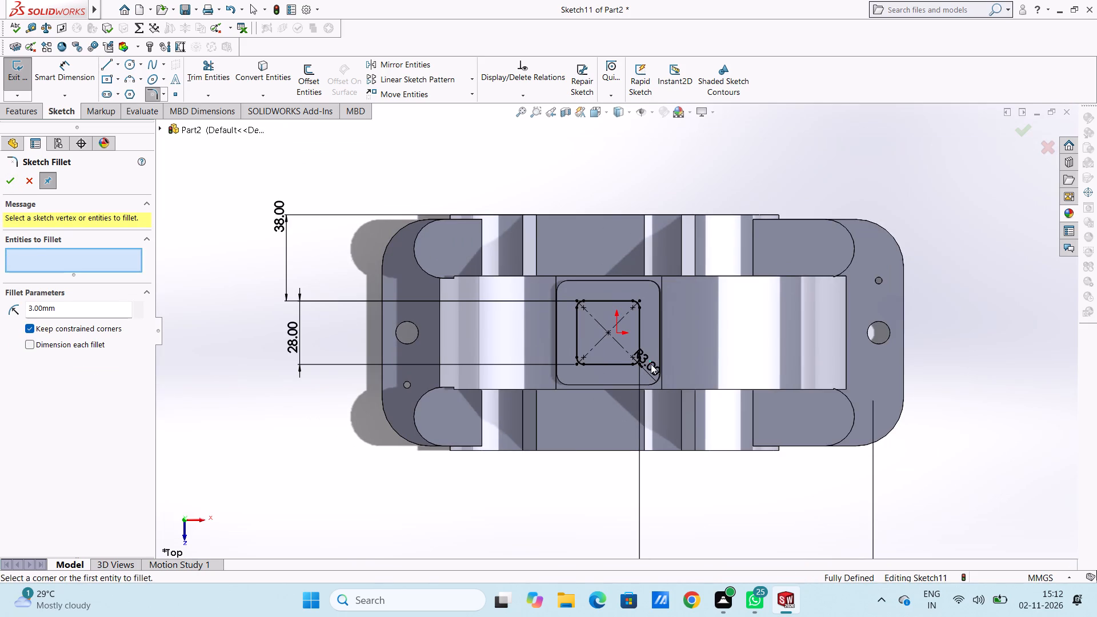
drag(651, 364, 654, 379)
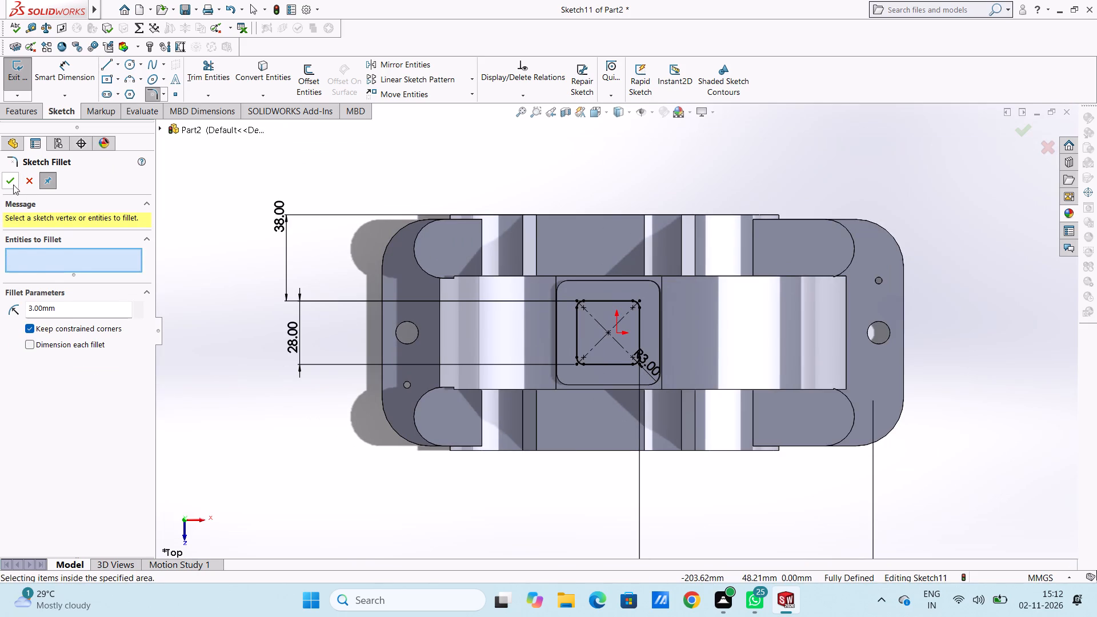
click(13, 183)
drag(646, 367, 659, 379)
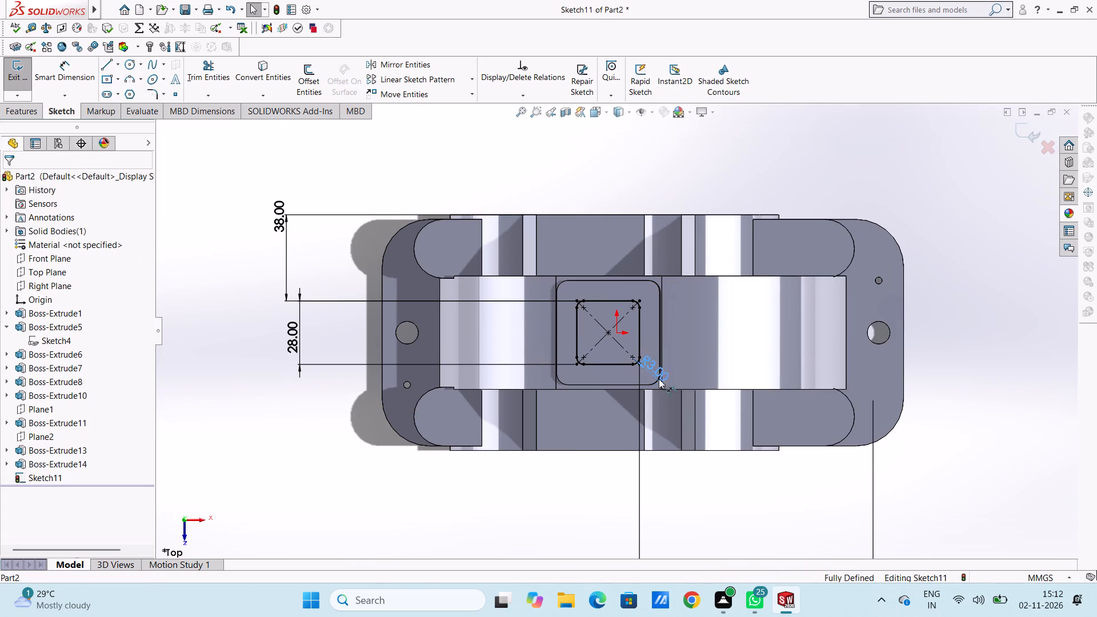
drag(659, 379, 820, 531)
click(741, 520)
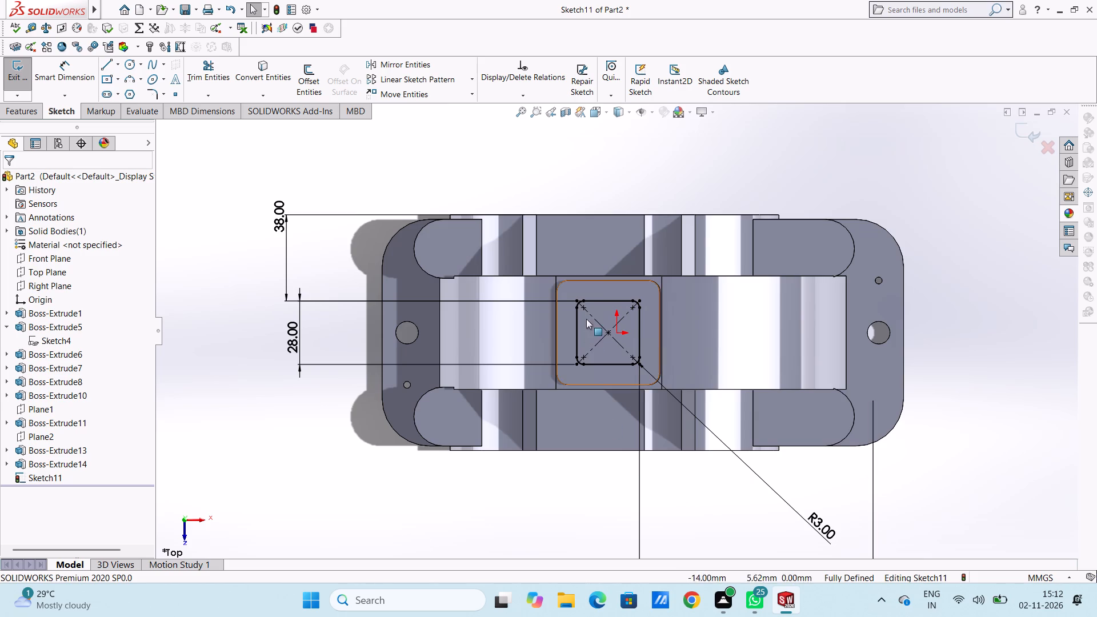
Sketch four circles of about 2.1 to 2.4 mm radius, centred on the corner arcs of the raised square pad.
scroll(631, 321, down, 3)
scroll(572, 259, up, 3)
scroll(612, 306, down, 4)
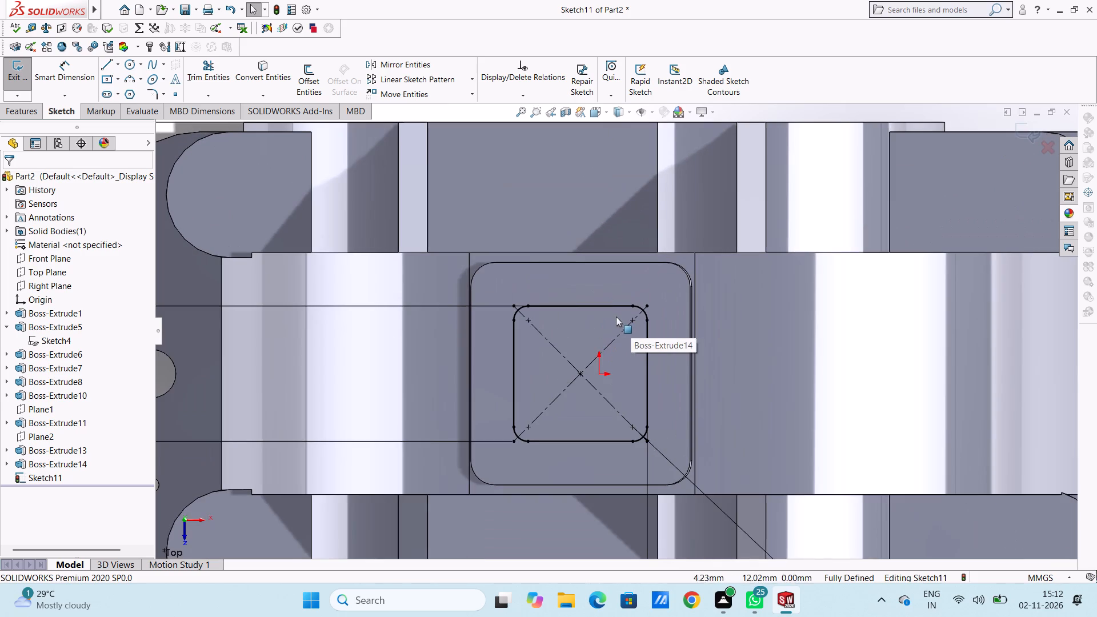
click(133, 64)
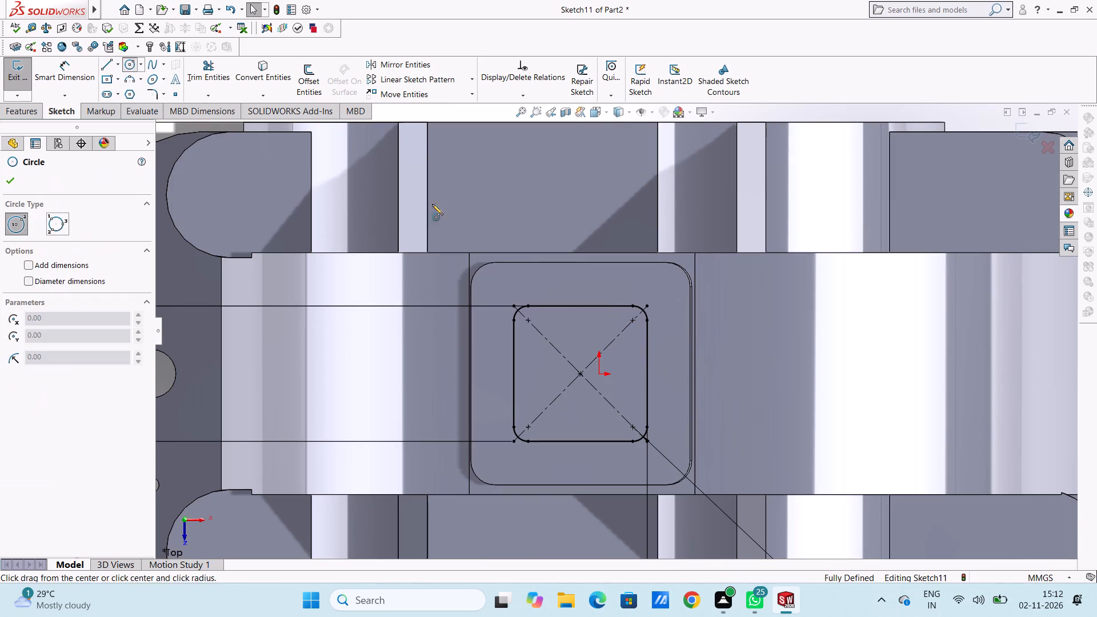
click(495, 287)
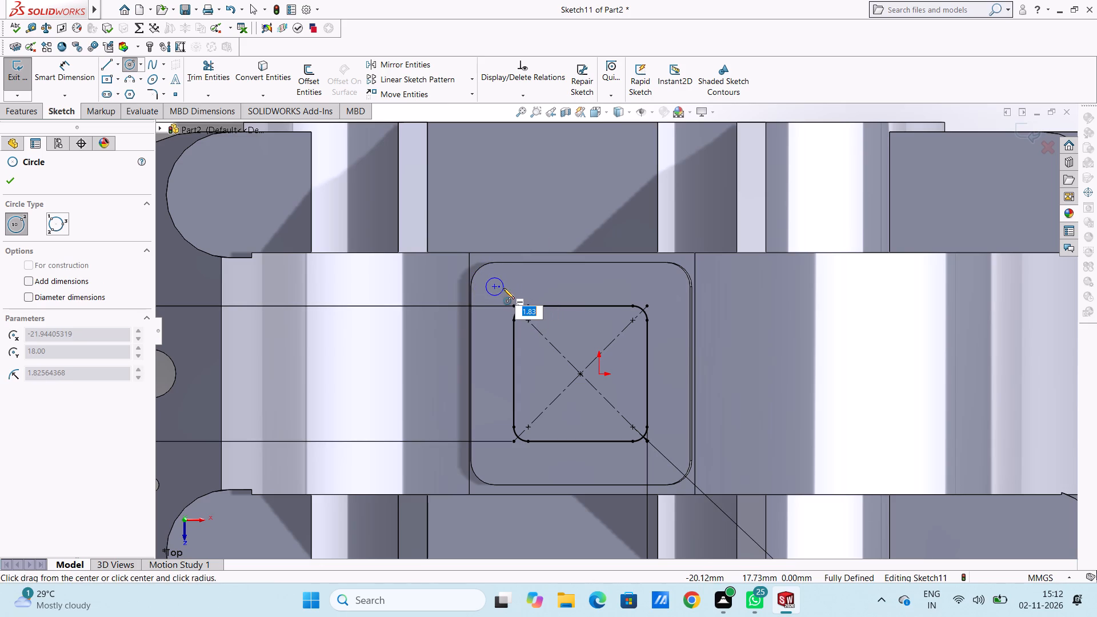
click(506, 289)
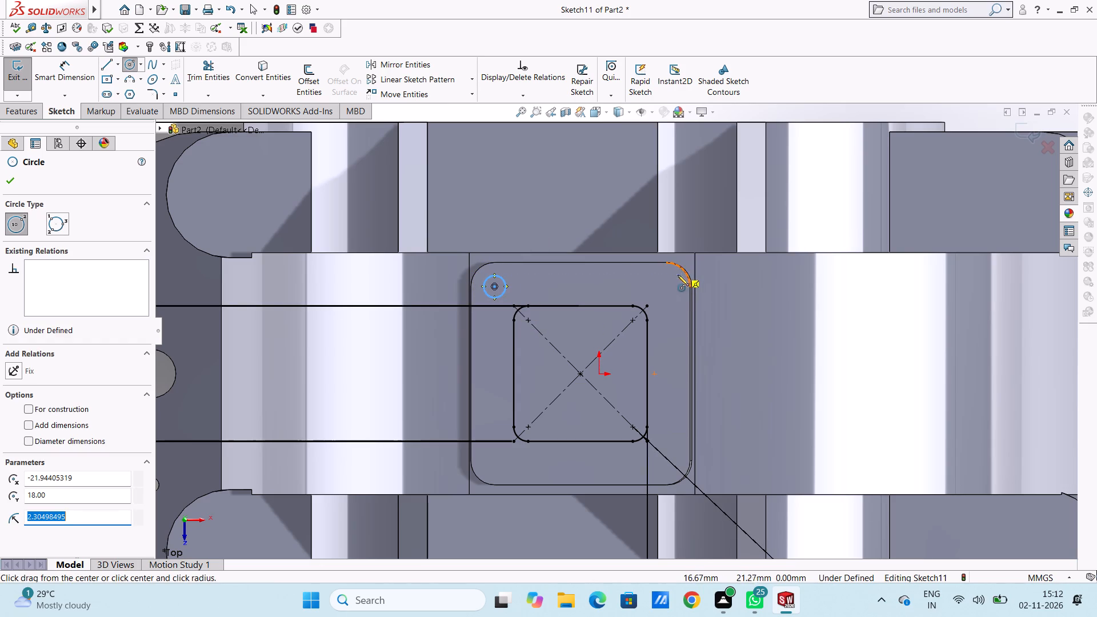
click(666, 286)
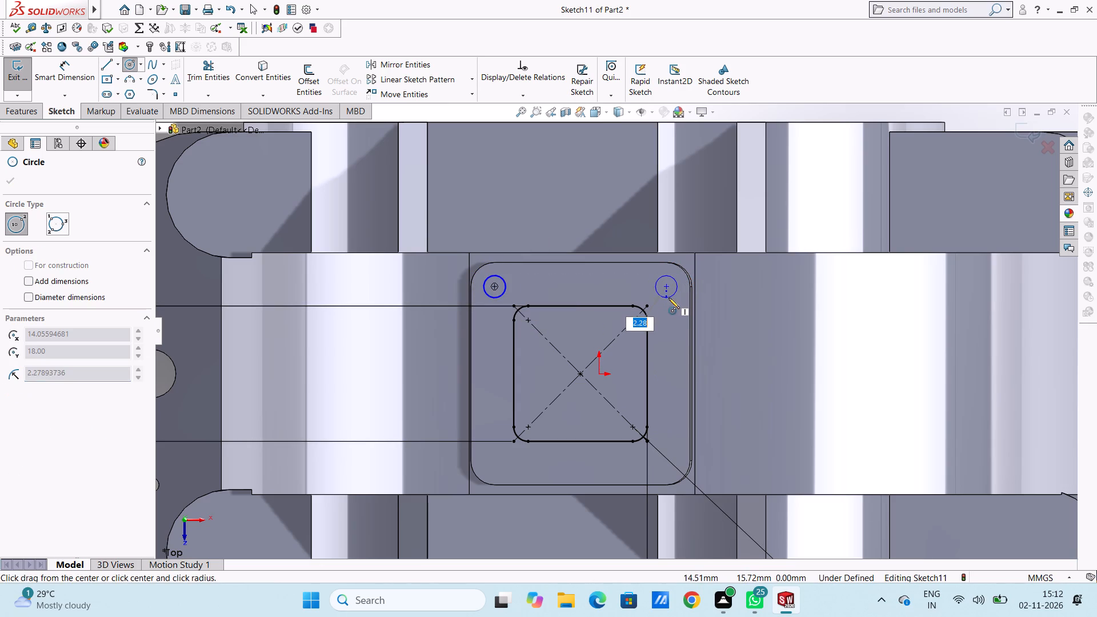
click(668, 298)
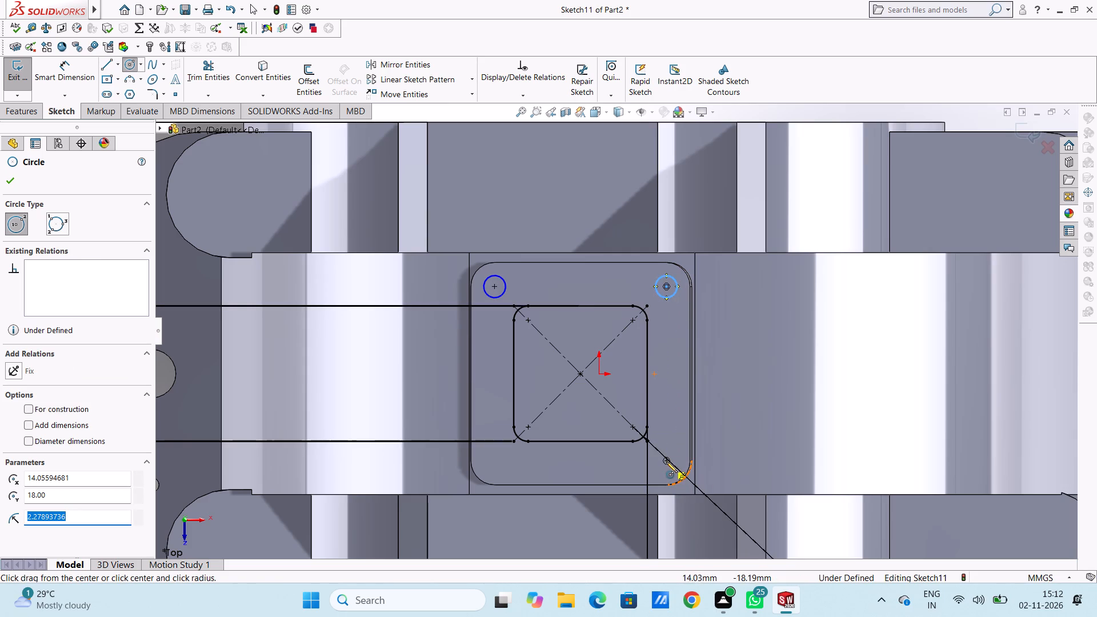
click(665, 459)
click(669, 471)
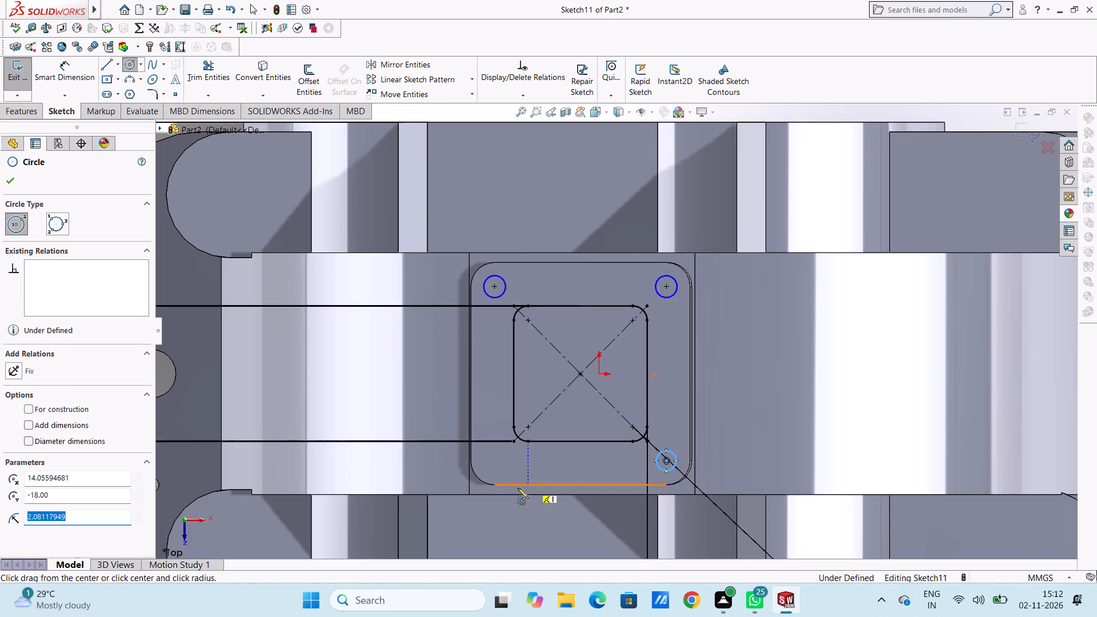
click(495, 460)
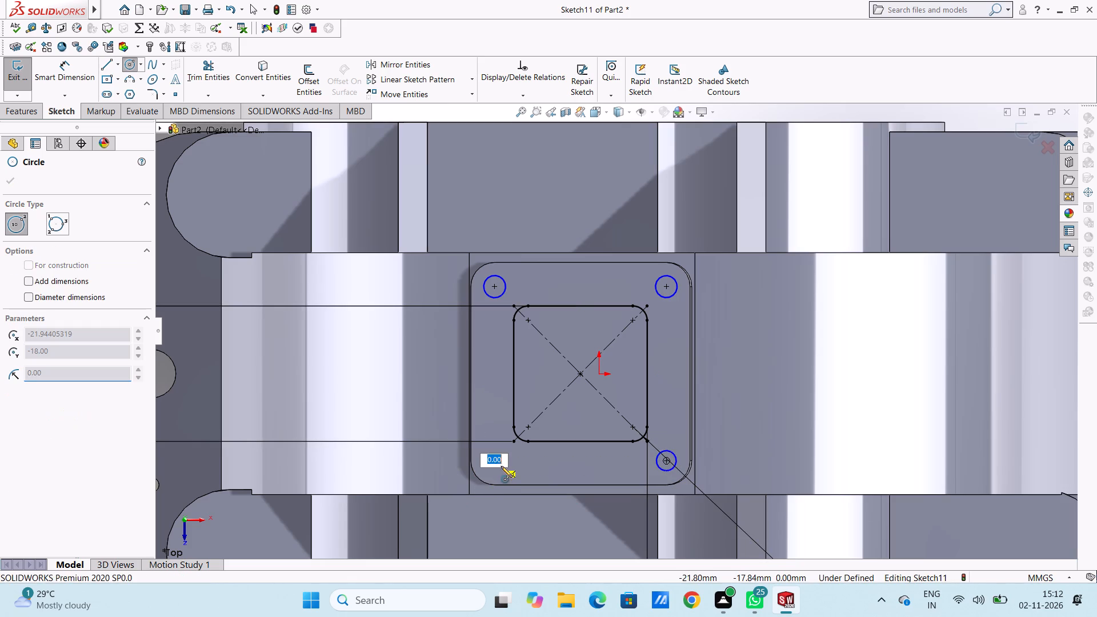
click(502, 470)
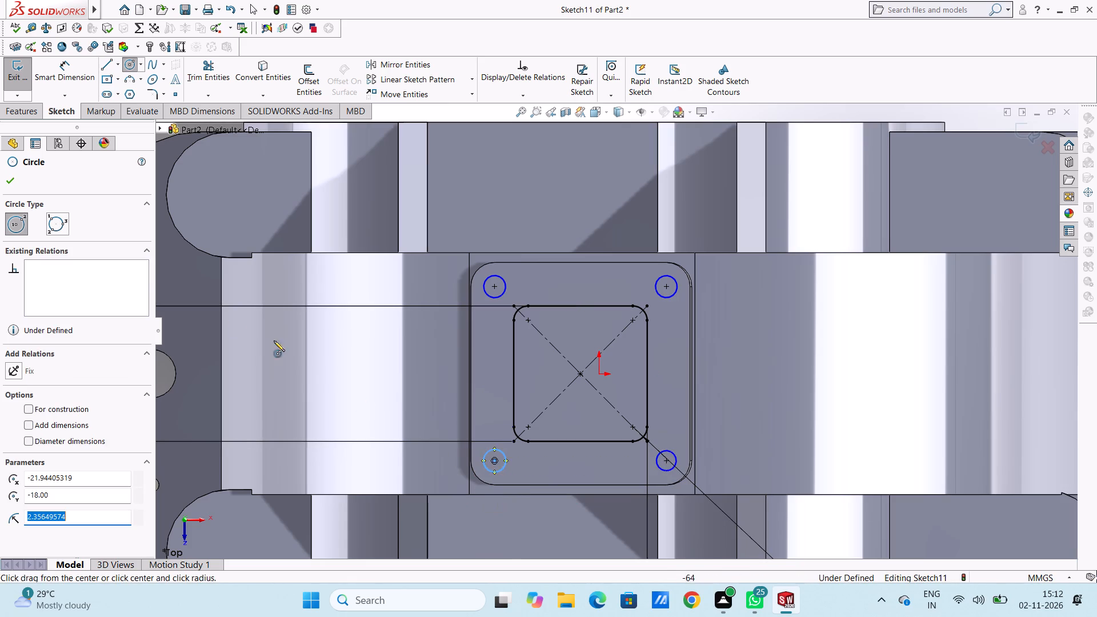
click(10, 183)
Dimension the upper-left circle on the pad to a 2.5 mm diameter, placing the dimension above the part.
scroll(327, 299, up, 4)
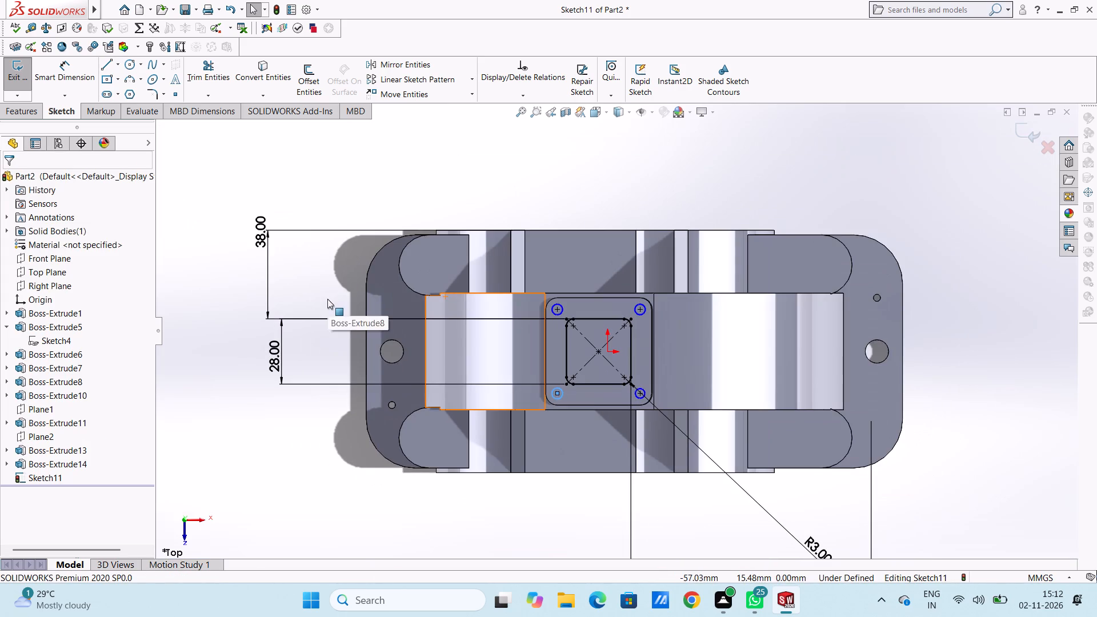
click(319, 282)
scroll(662, 315, down, 2)
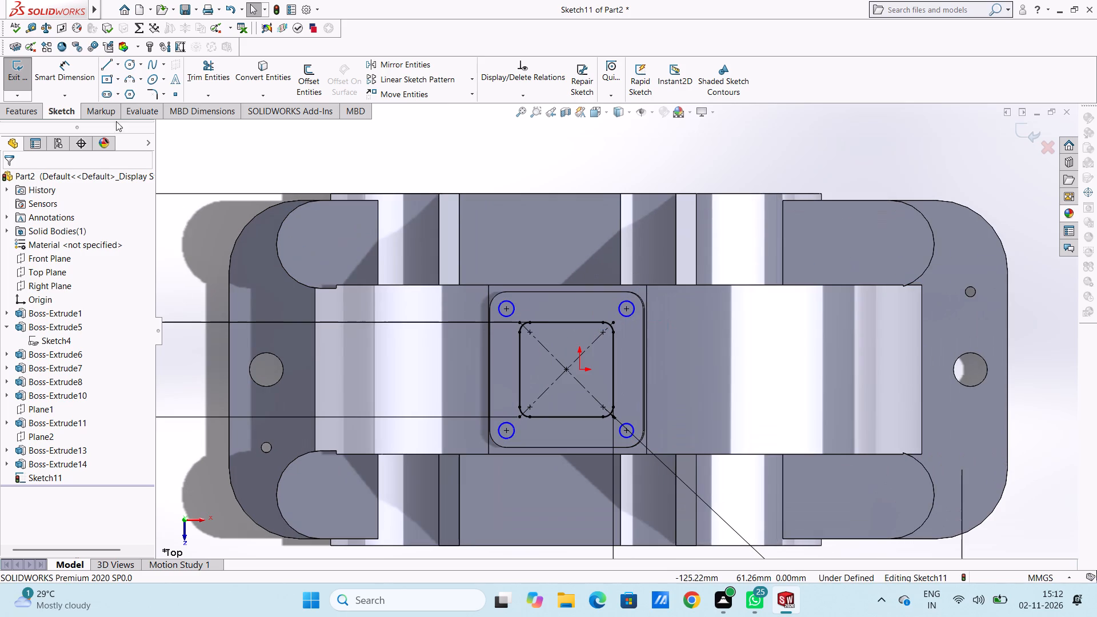
click(69, 74)
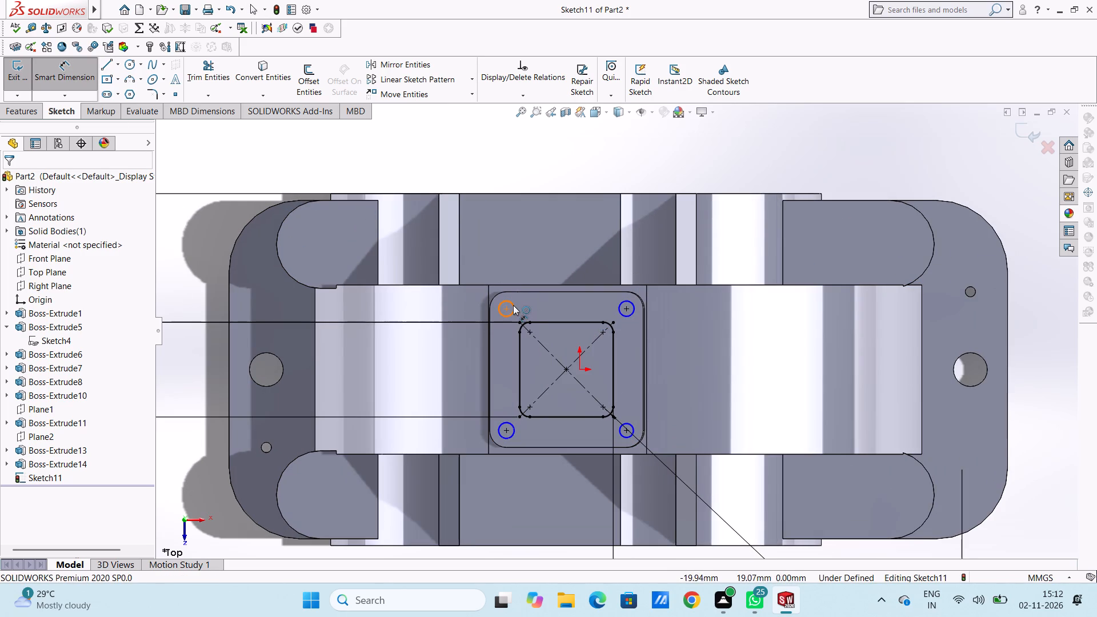
click(513, 305)
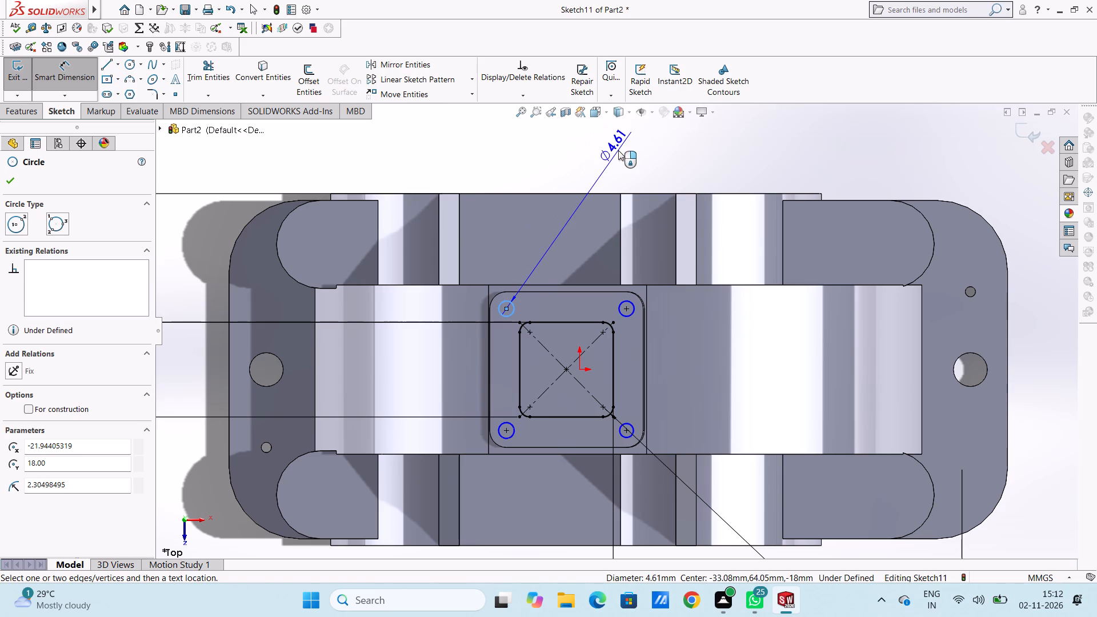
scroll(618, 150, up, 2)
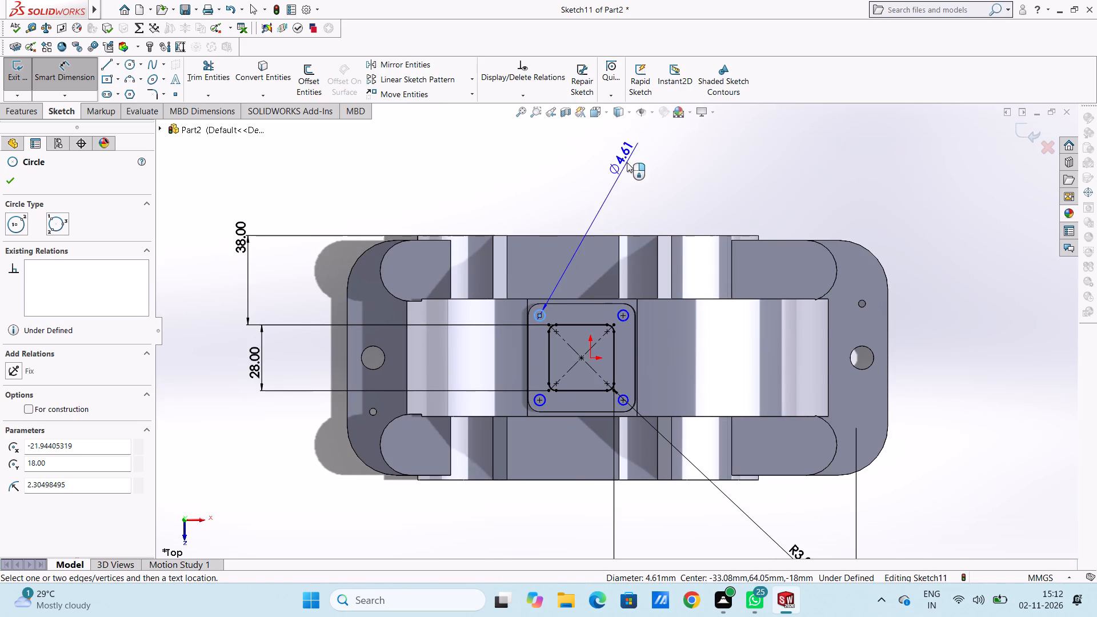
click(652, 179)
text(2.5)
key(Return)
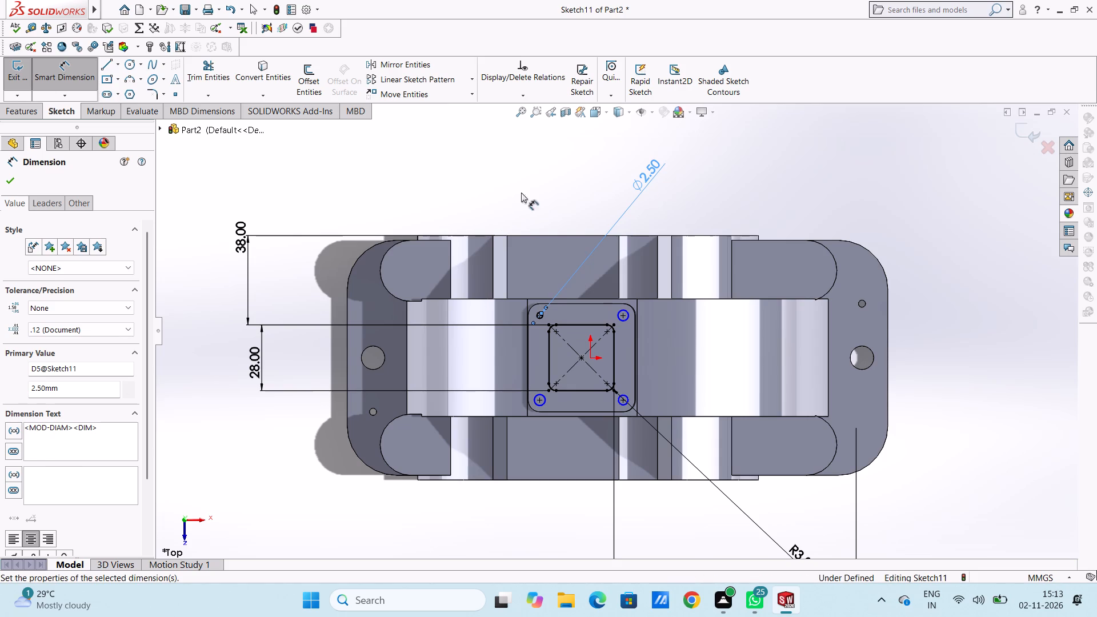
click(541, 199)
Dimension the lower-left circle on the pad to a 2.5 mm diameter, placing the dimension below the part.
click(537, 404)
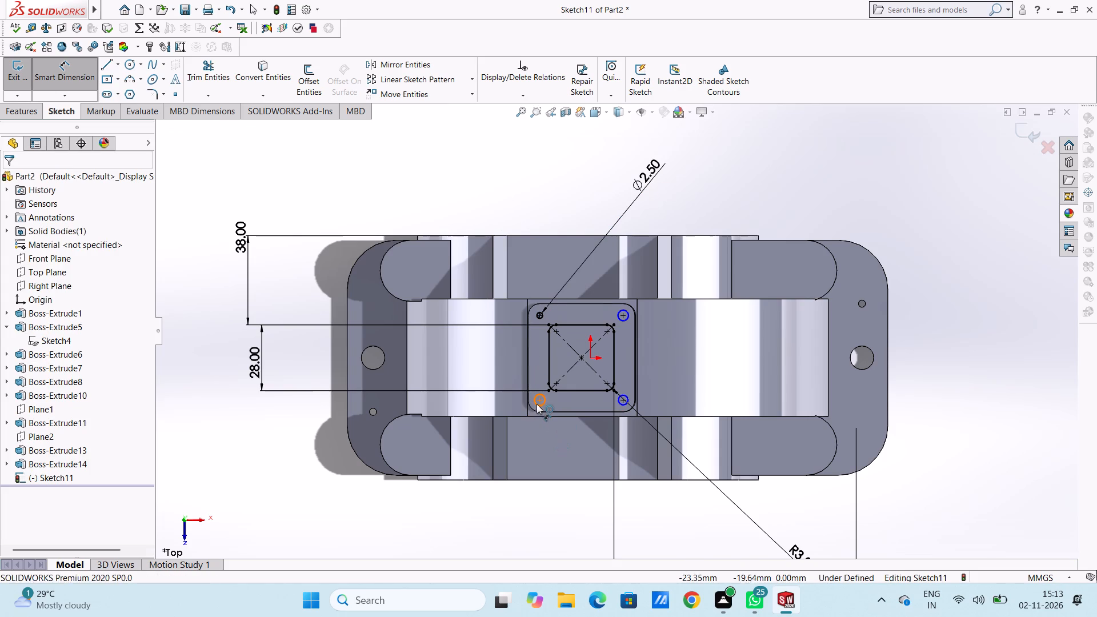
click(318, 519)
text(2.5)
key(Return)
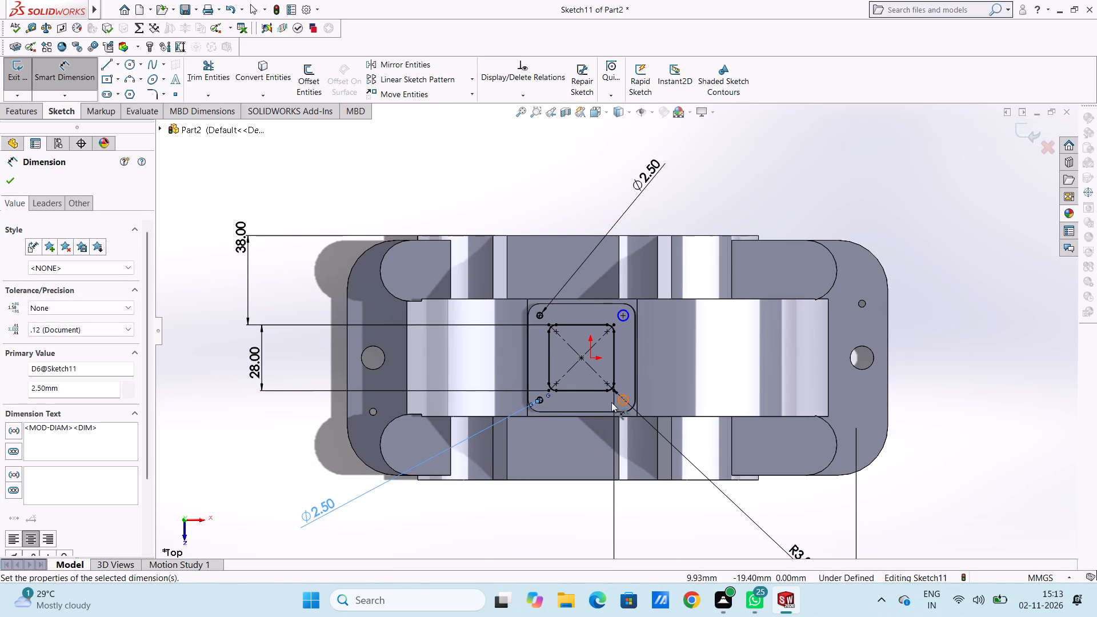
scroll(586, 388, down, 2)
click(890, 142)
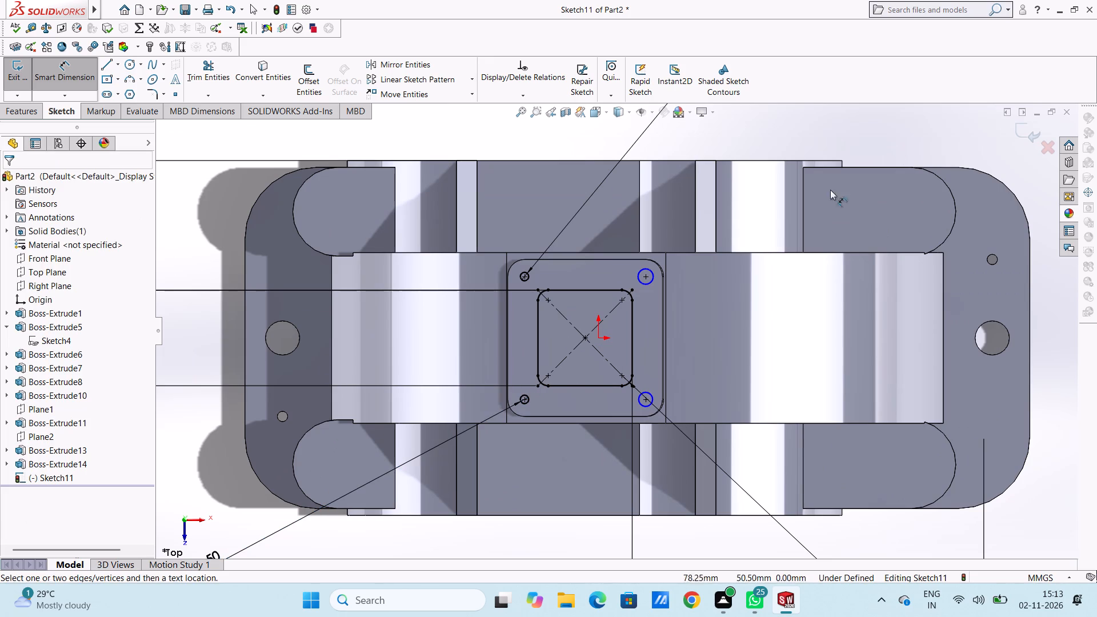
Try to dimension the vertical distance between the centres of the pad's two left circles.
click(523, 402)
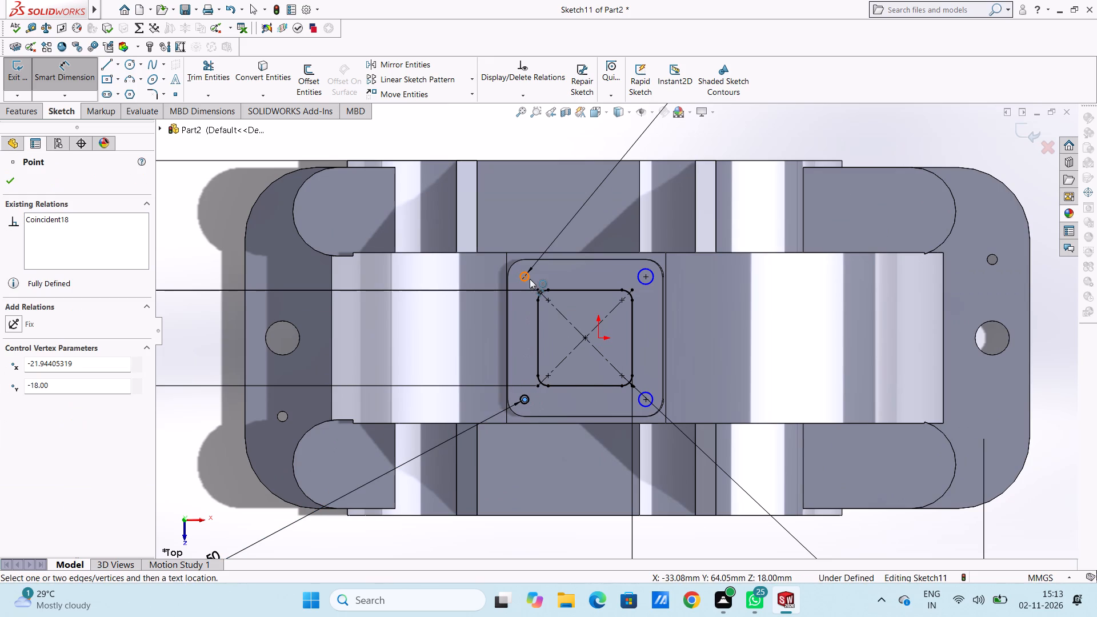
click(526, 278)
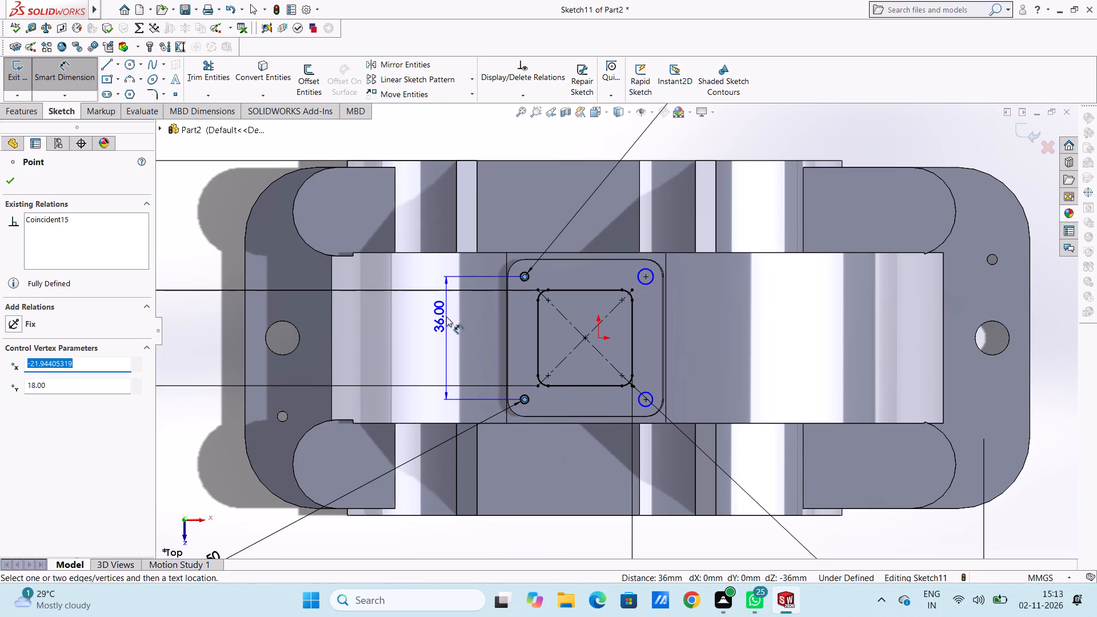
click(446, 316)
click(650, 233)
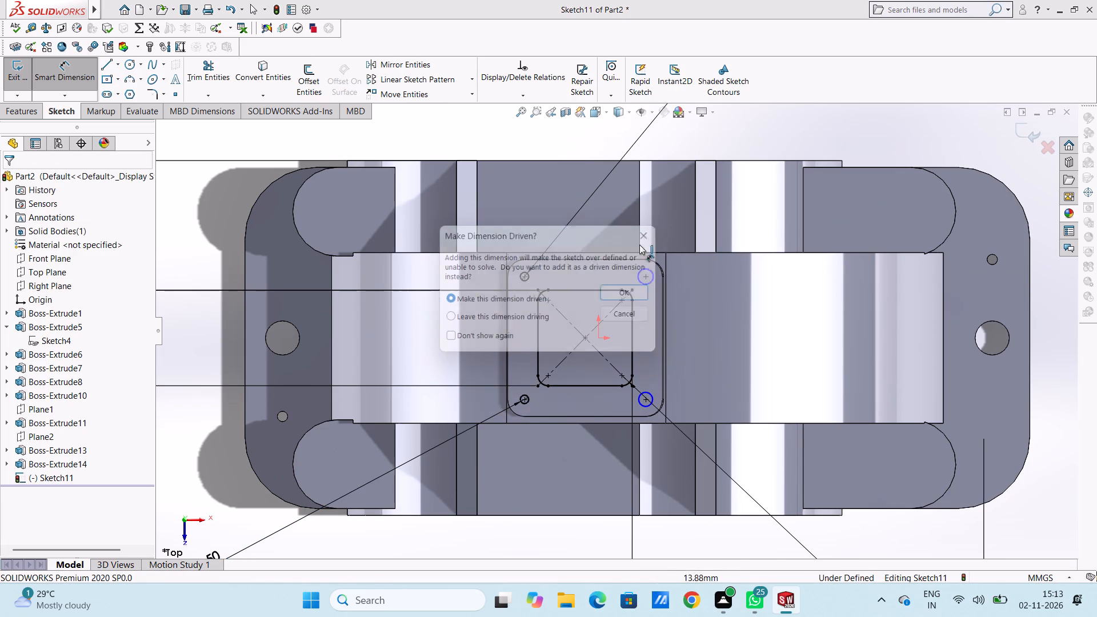
Dimension the upper-right circle on the pad to a 2.5 mm diameter, placing the dimension above the part.
click(645, 271)
scroll(810, 176, up, 3)
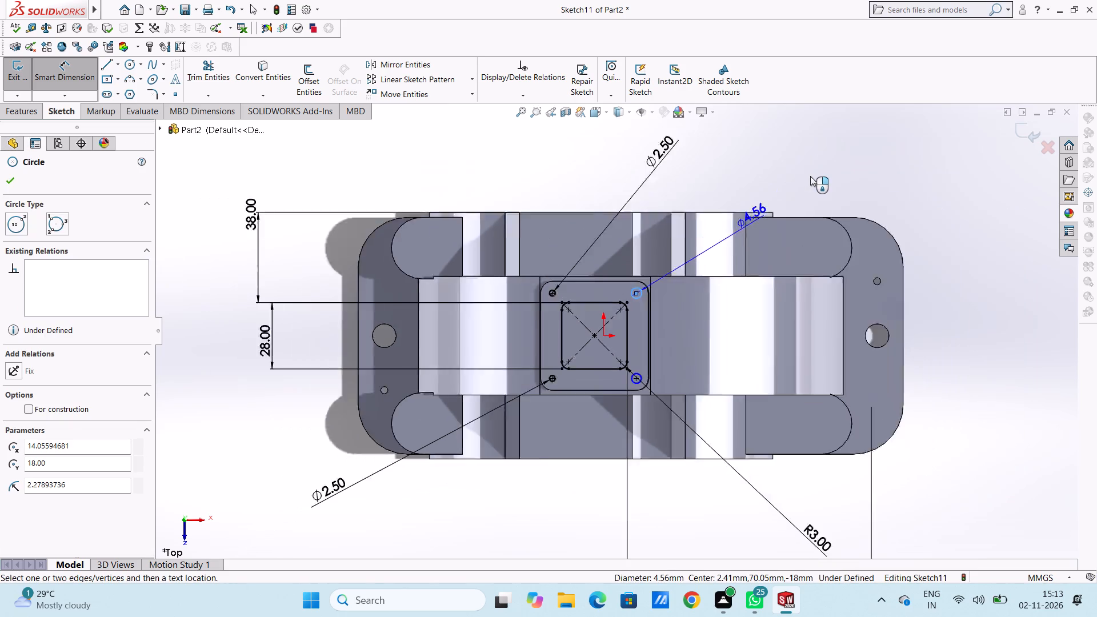
scroll(810, 176, up, 1)
click(775, 189)
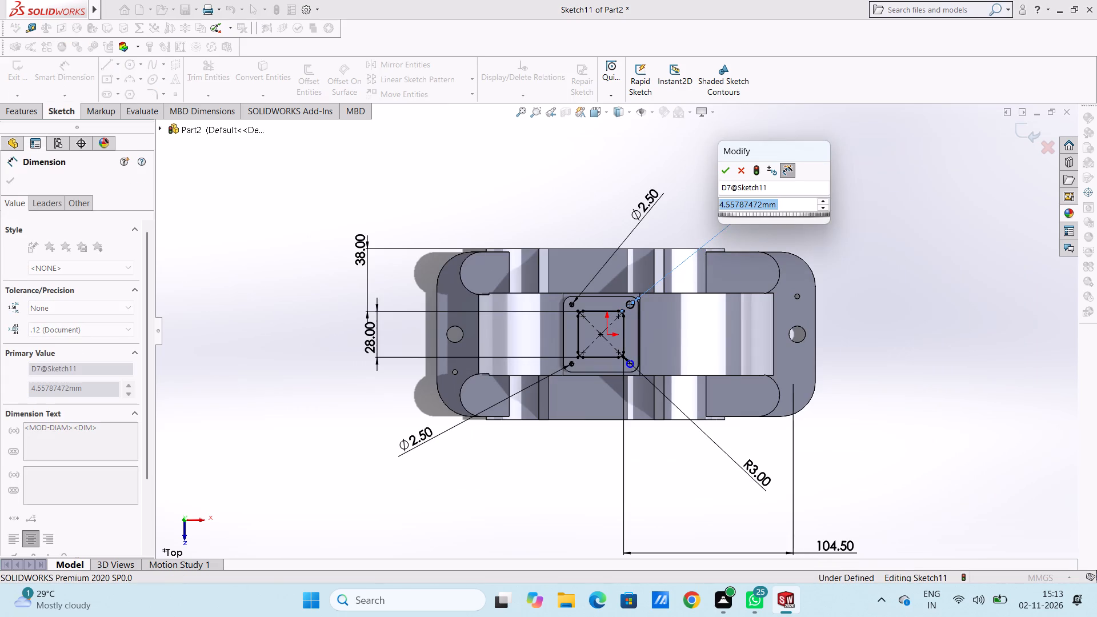
text(2.5)
key(Return)
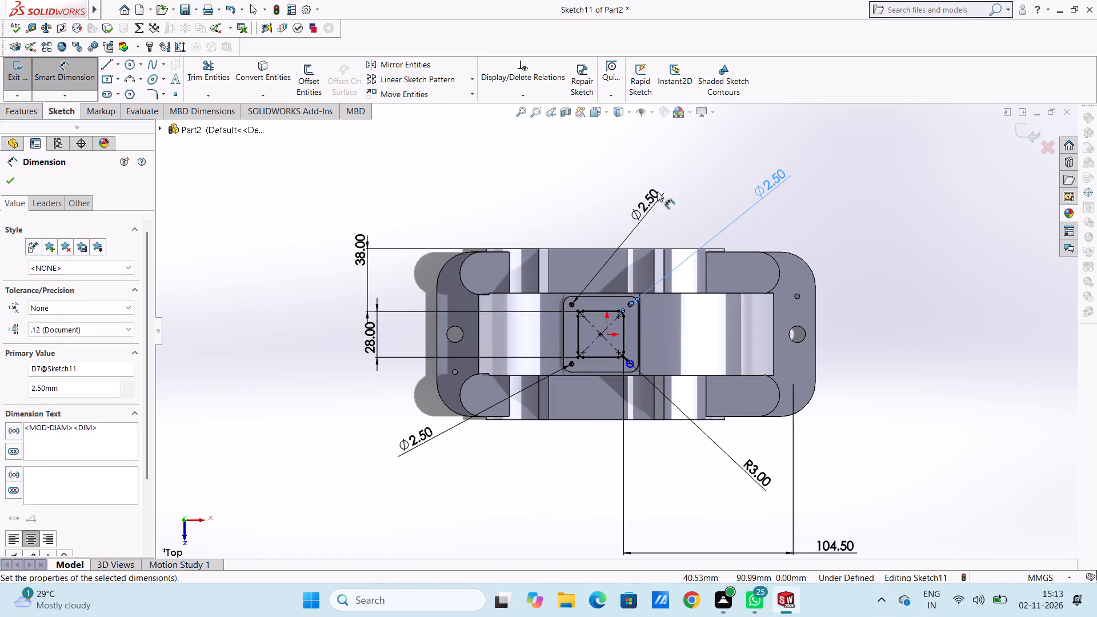
click(546, 204)
Dimension the lower-right circle on the pad to a 2.5 mm diameter, placing the dimension below the part.
scroll(611, 410, down, 2)
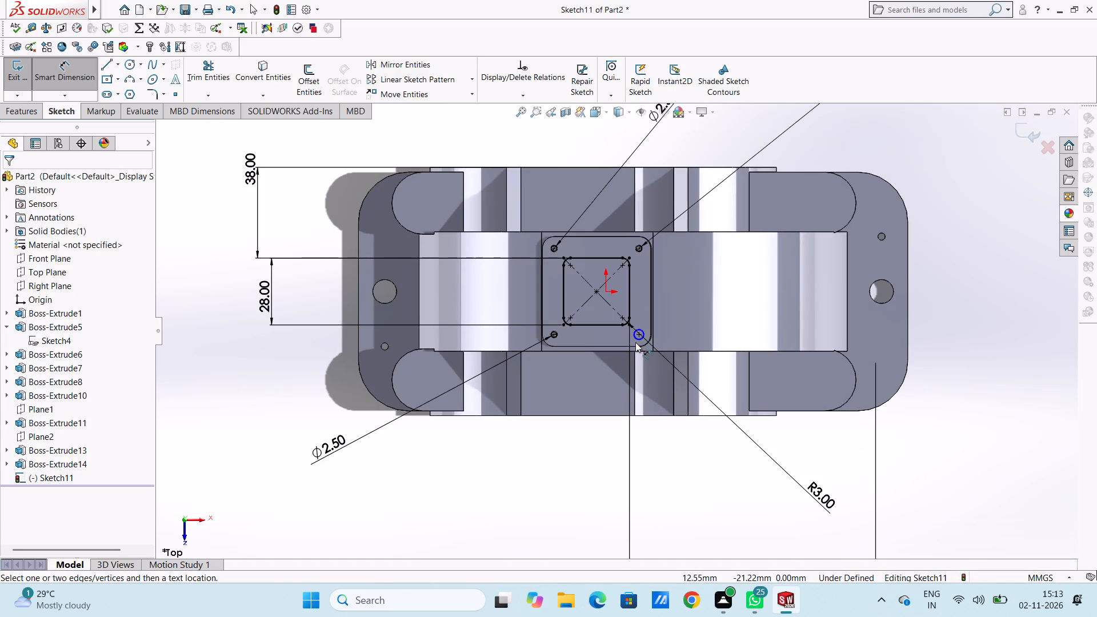
click(636, 340)
click(768, 503)
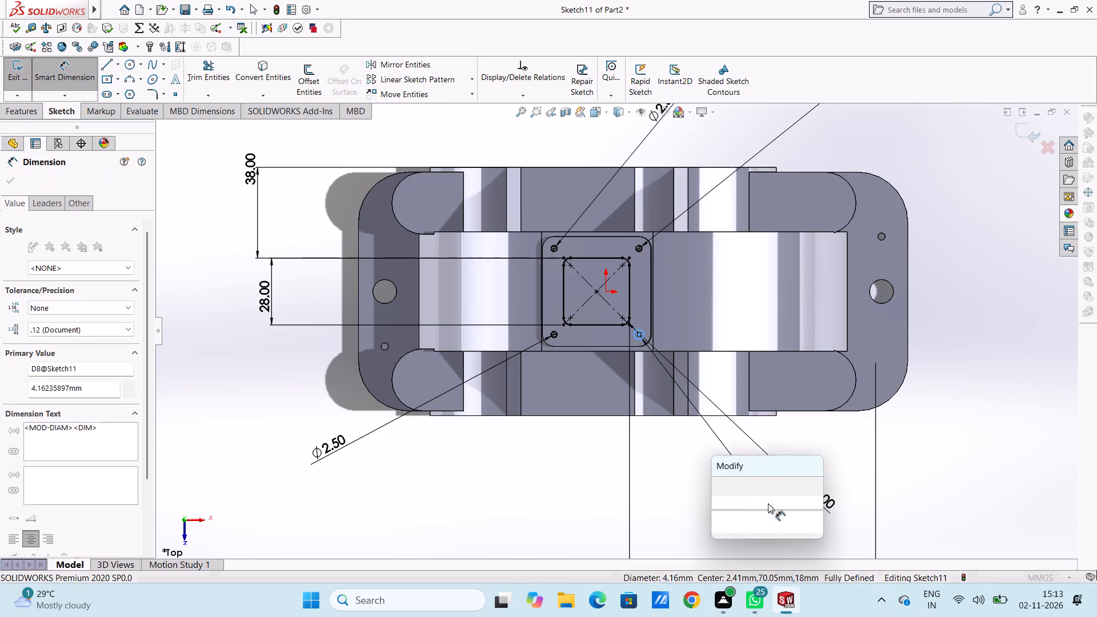
text(2.5)
key(Return)
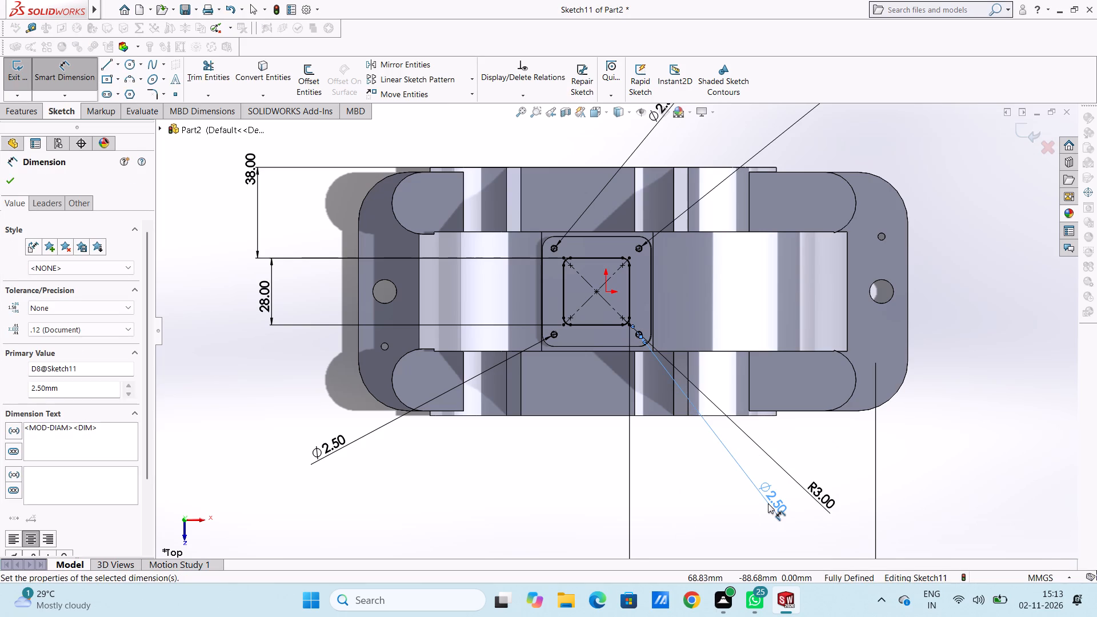
click(477, 467)
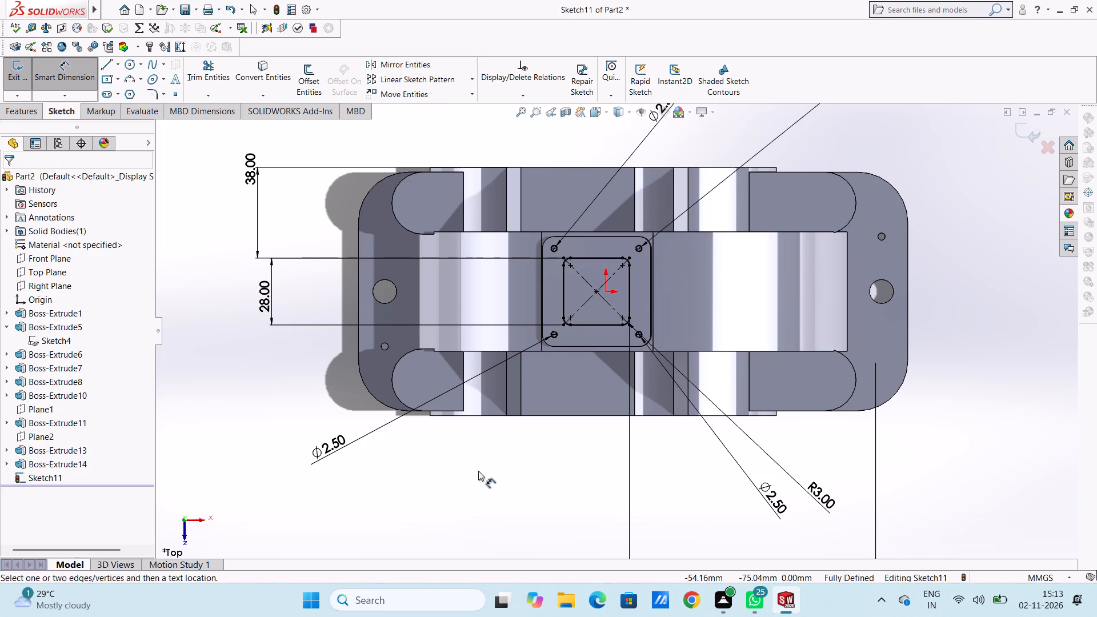
Cut-extrude the filleted square and the four corner circles on the pad with the Through All end condition.
scroll(478, 471, up, 1)
middle_drag(479, 471, 463, 356)
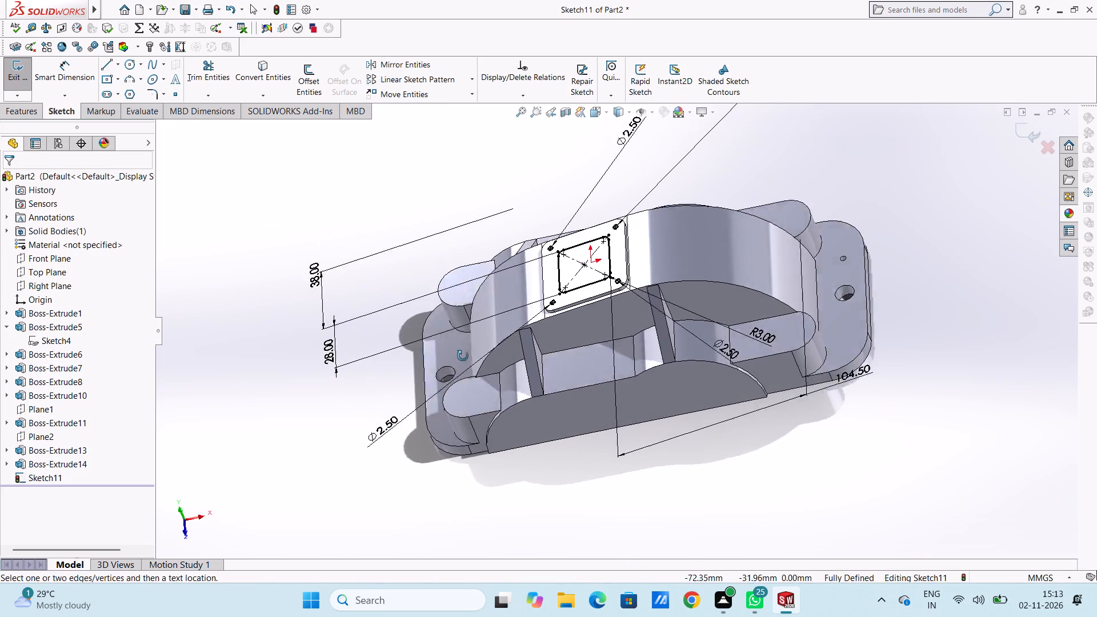
middle_drag(463, 356, 442, 386)
scroll(604, 262, down, 4)
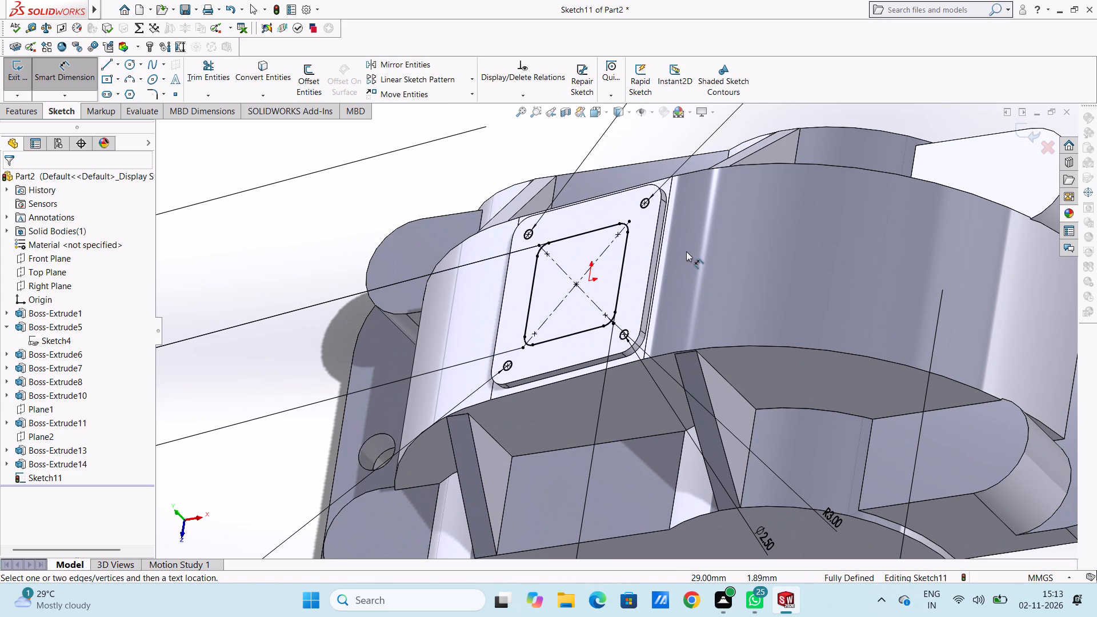
scroll(686, 251, up, 1)
scroll(695, 258, down, 2)
click(59, 75)
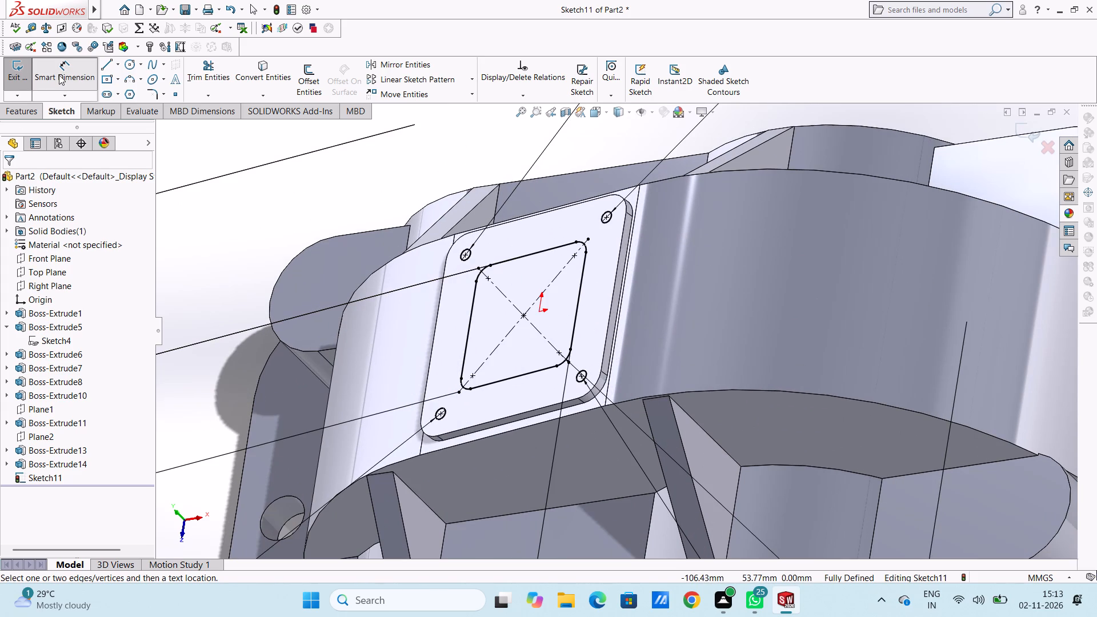
click(21, 107)
click(195, 75)
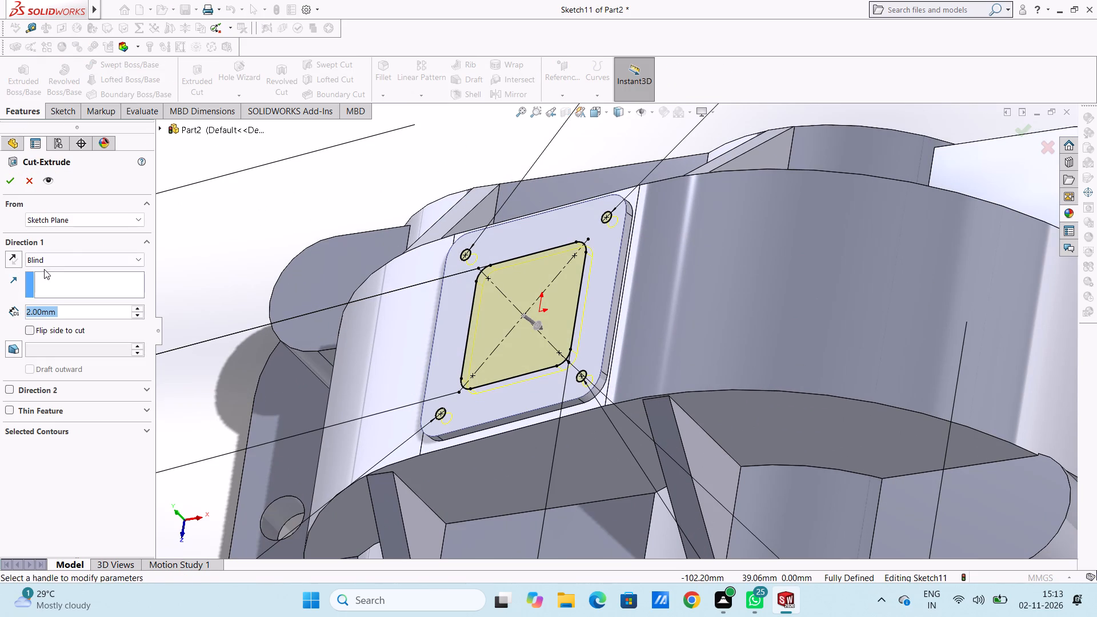
click(70, 252)
click(83, 259)
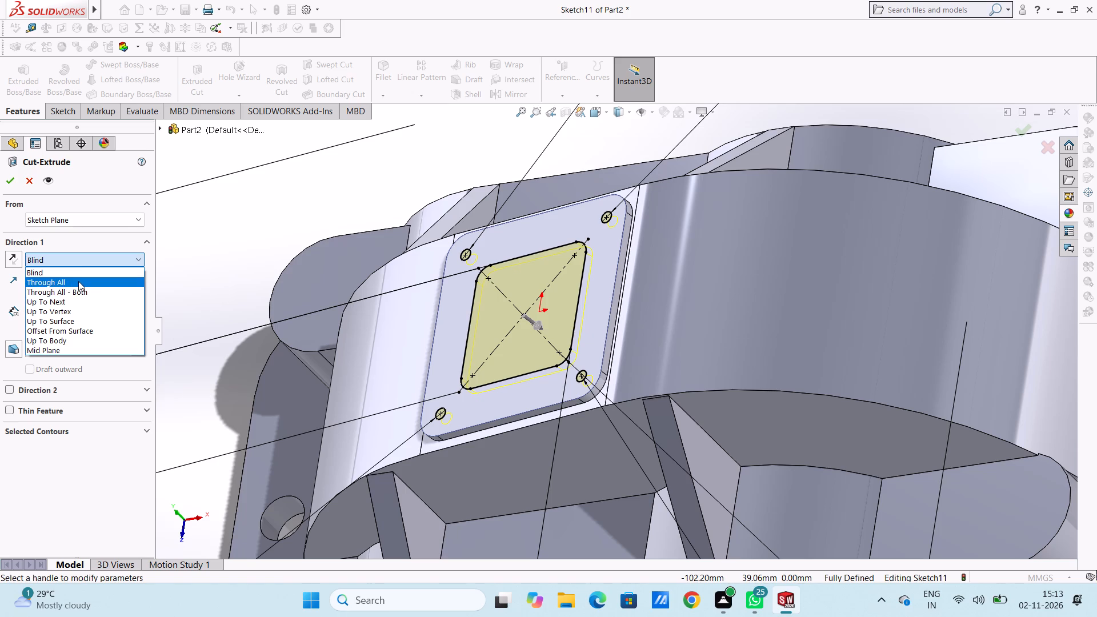
click(78, 281)
click(15, 183)
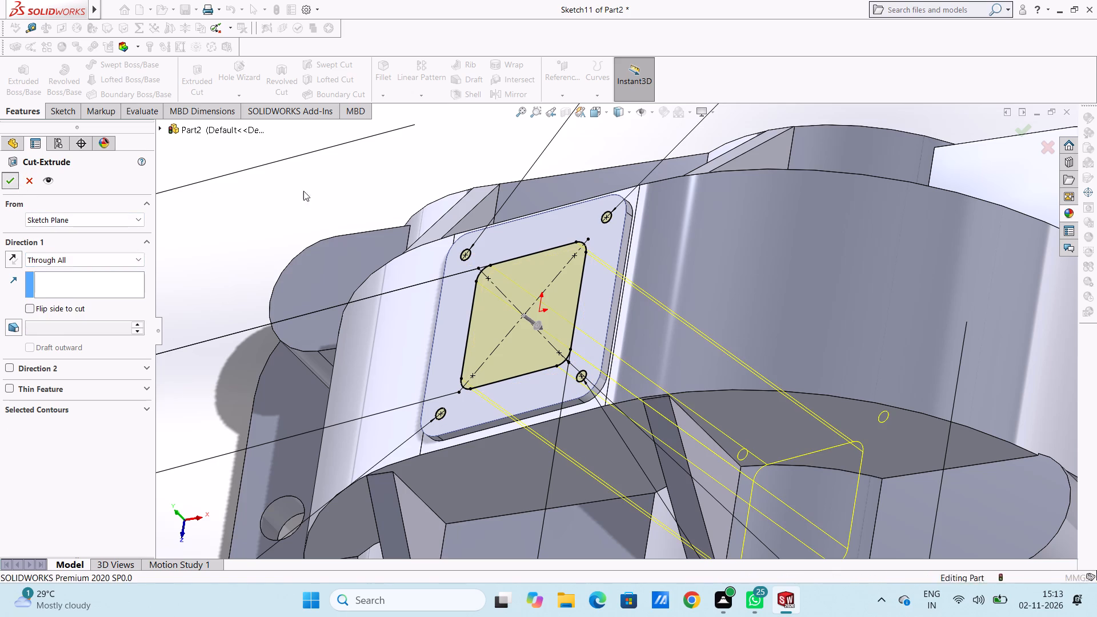
Examine the square opening and corner holes cut through the pad and the overall part from above and from the side.
scroll(359, 214, up, 4)
click(346, 274)
scroll(303, 368, up, 3)
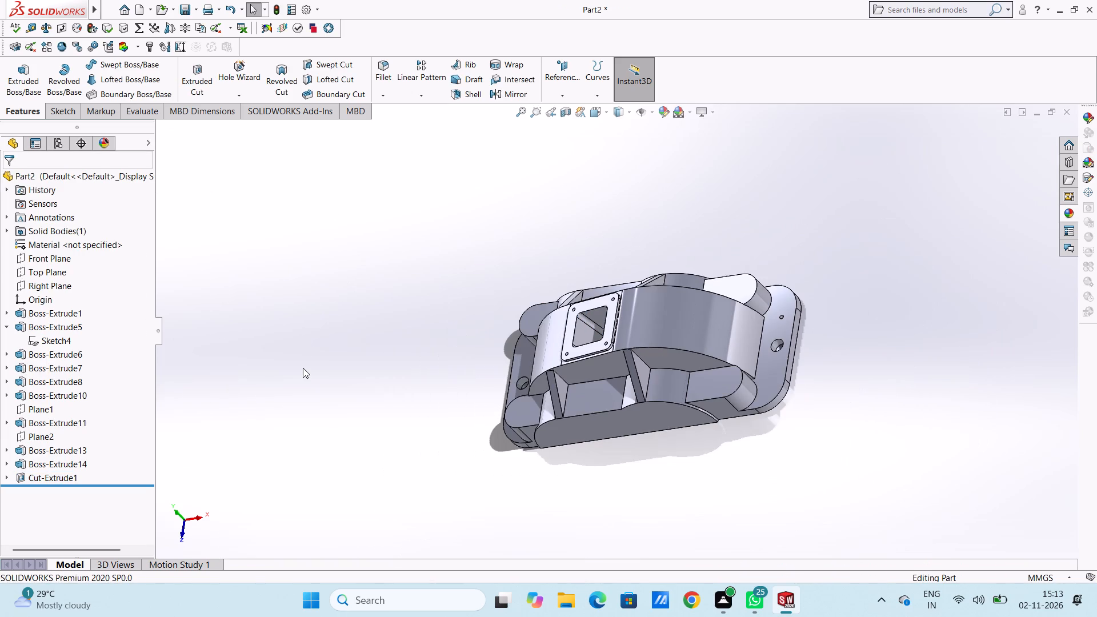
middle_drag(356, 392, 367, 296)
middle_drag(379, 392, 361, 306)
middle_drag(371, 368, 372, 403)
middle_drag(343, 279, 354, 386)
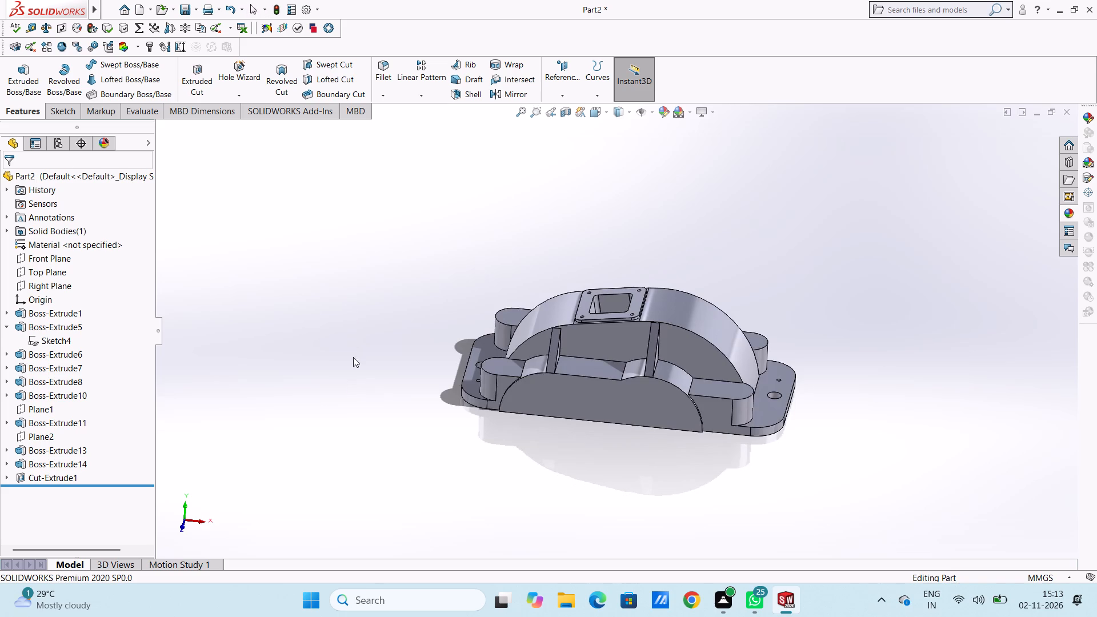
middle_drag(351, 298, 344, 408)
middle_drag(377, 322, 377, 369)
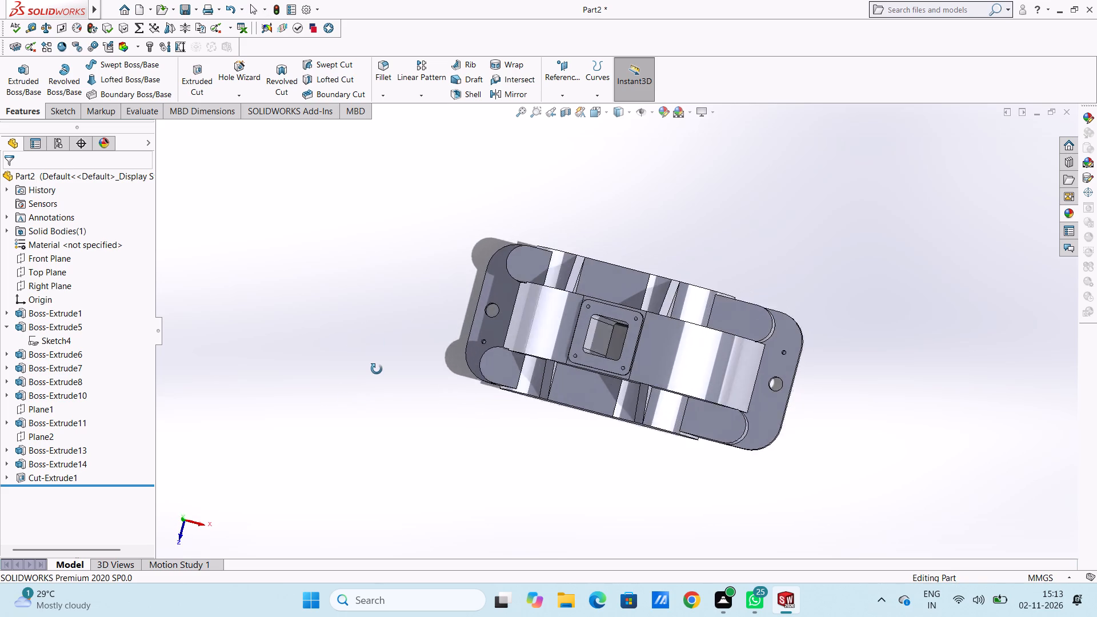
middle_drag(377, 369, 360, 368)
scroll(440, 303, up, 2)
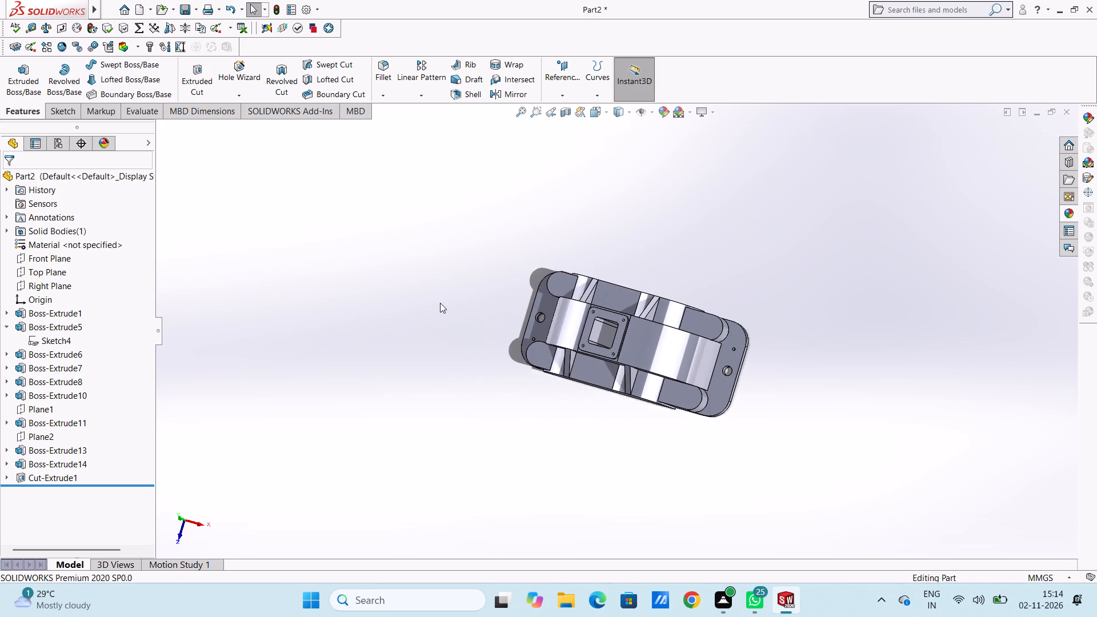
middle_drag(442, 306, 461, 319)
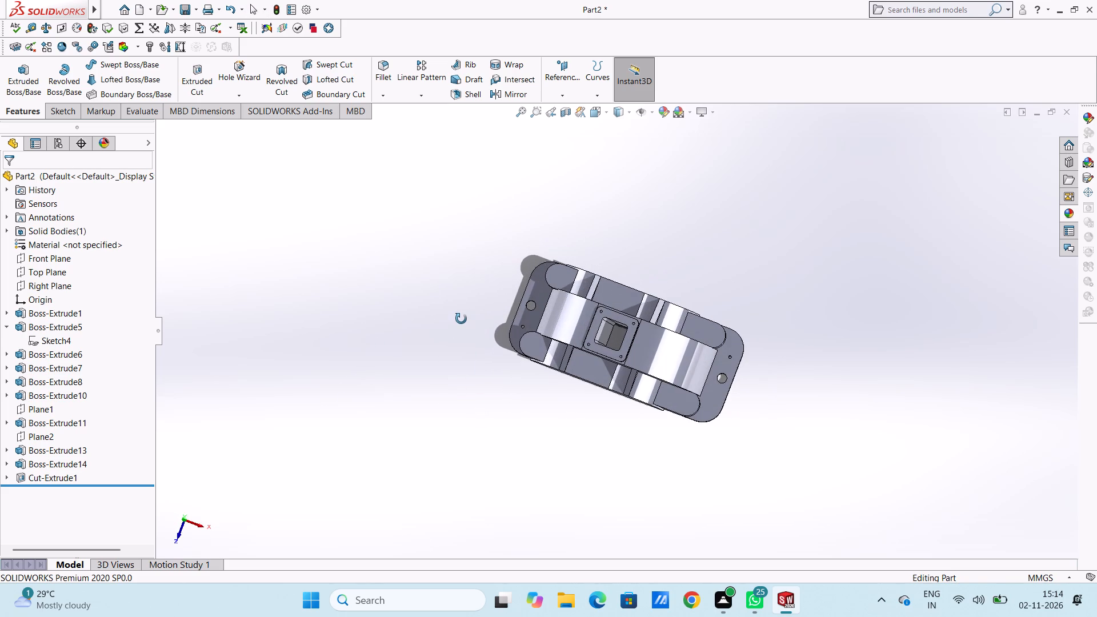
middle_drag(461, 319, 439, 211)
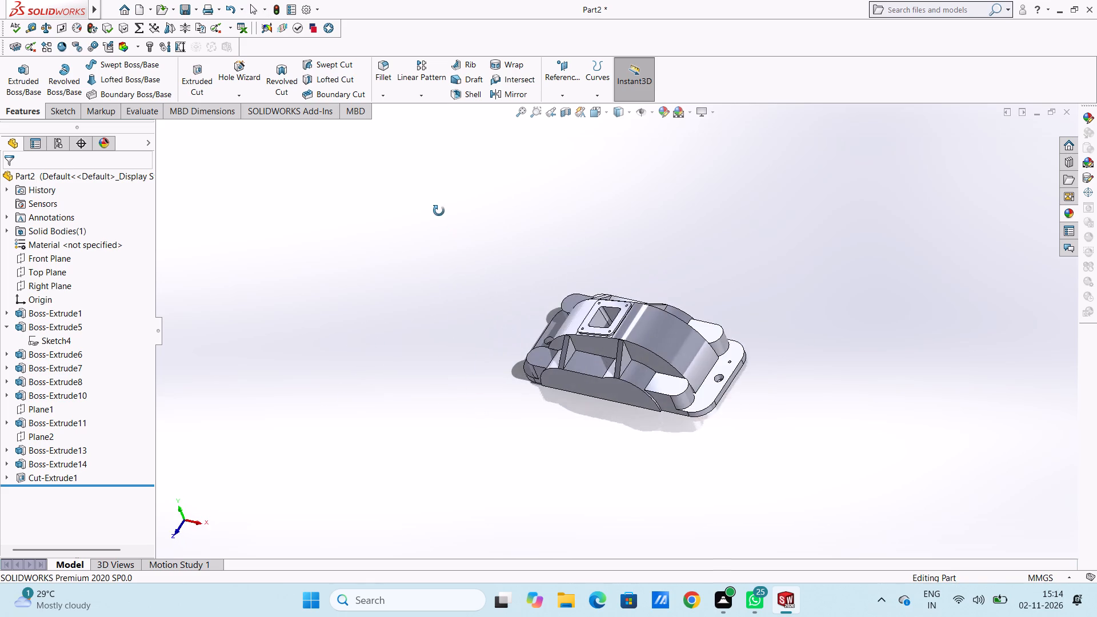
middle_drag(439, 211, 439, 211)
middle_drag(454, 354, 493, 308)
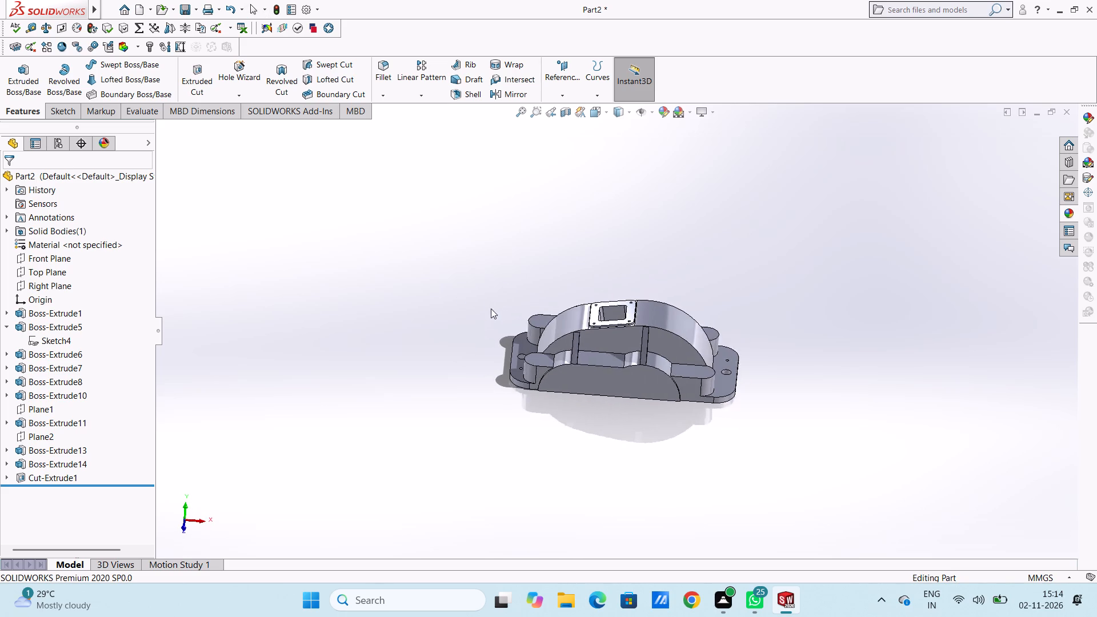
middle_drag(509, 394, 487, 347)
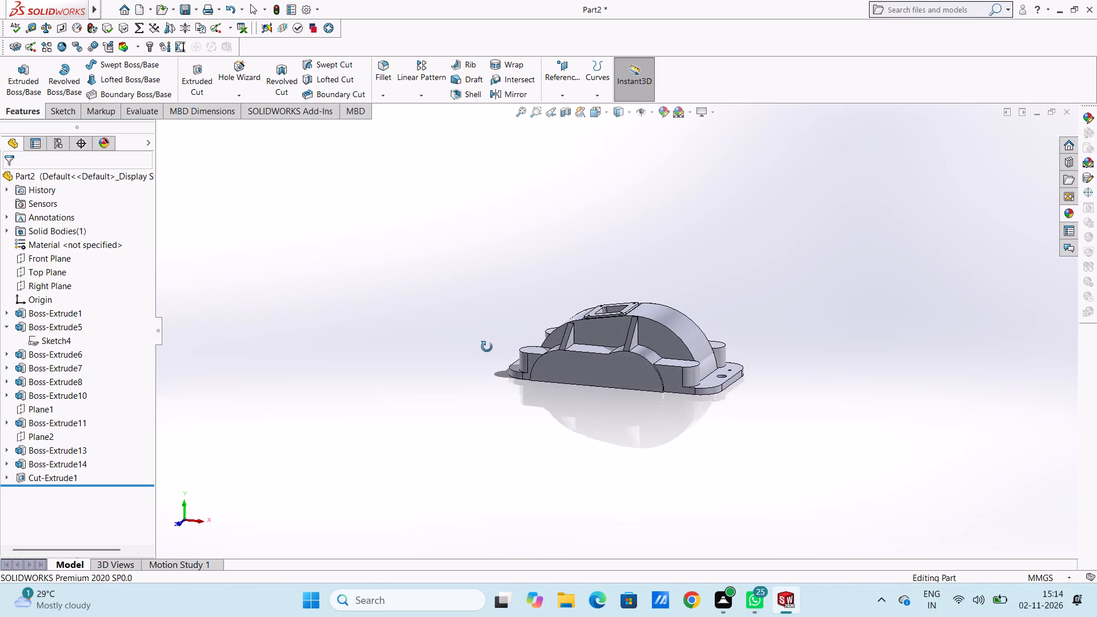
middle_drag(487, 347, 494, 351)
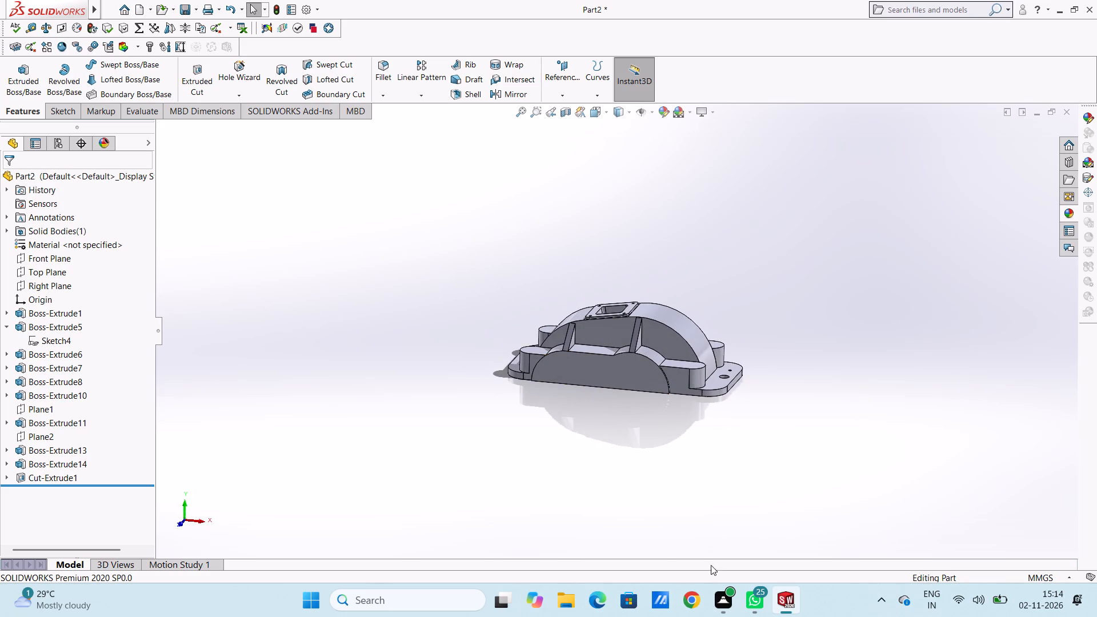
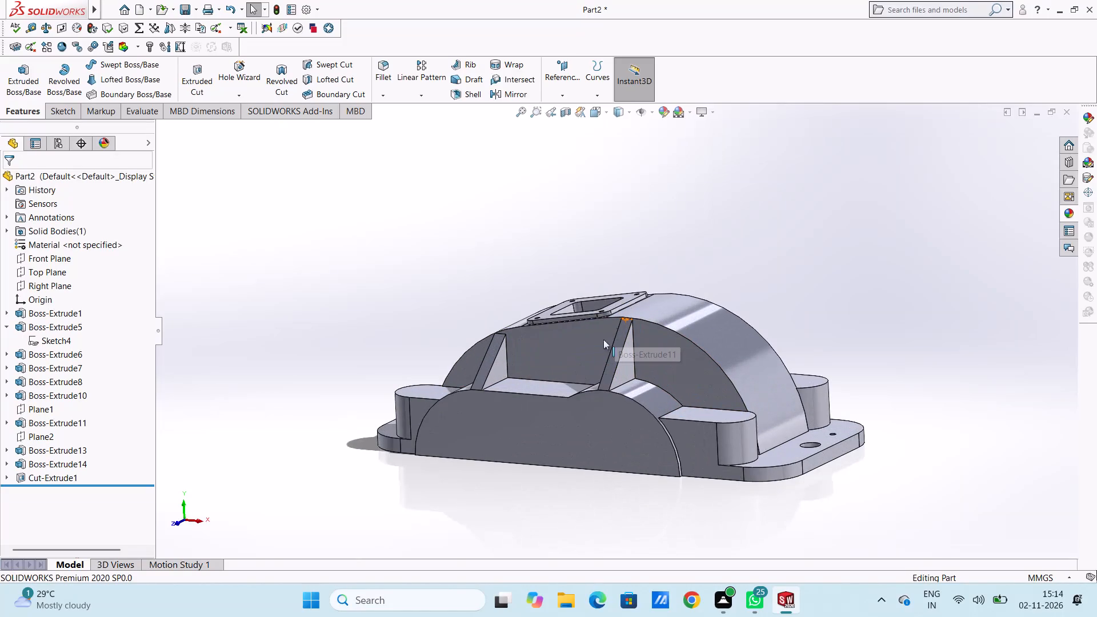
Start a new sketch on the Front Plane and view it from the front.
middle_drag(576, 289, 587, 354)
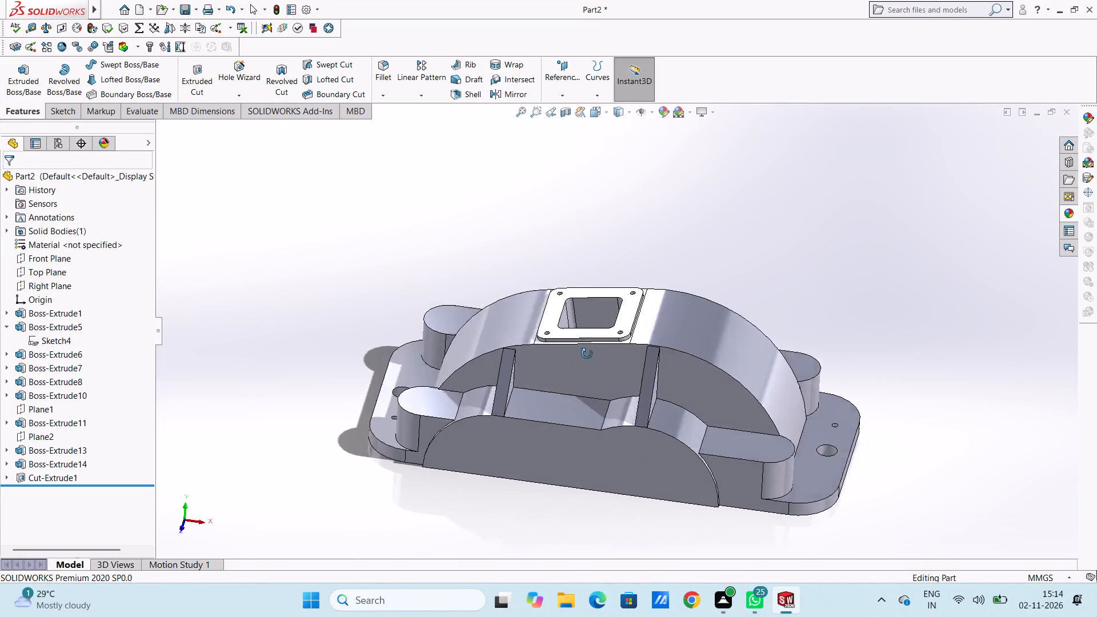
middle_drag(587, 354, 582, 356)
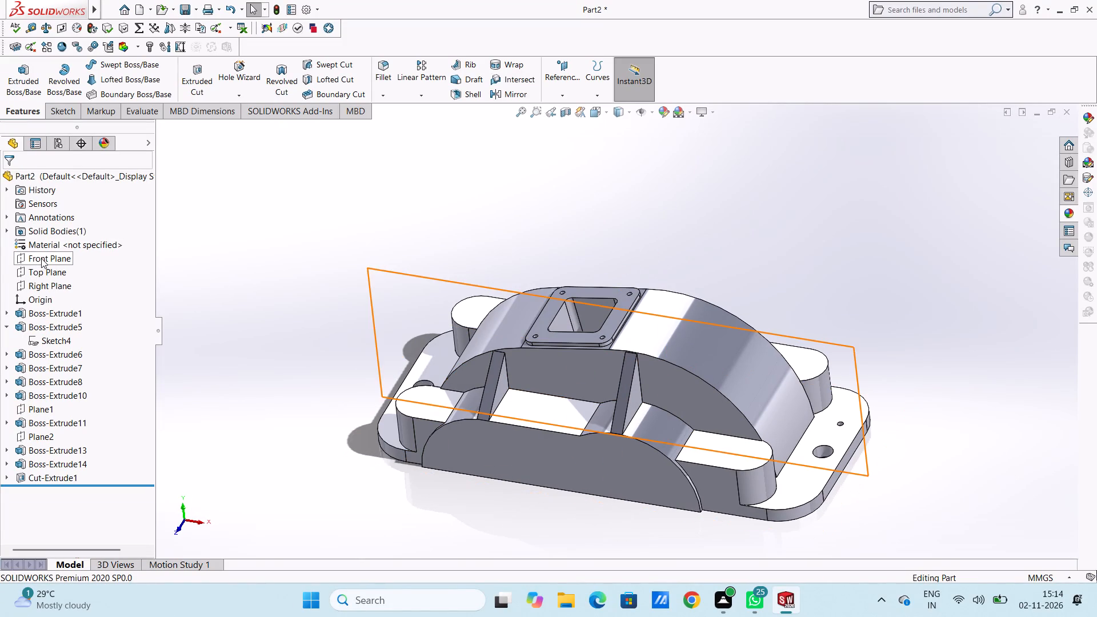
click(41, 258)
click(48, 240)
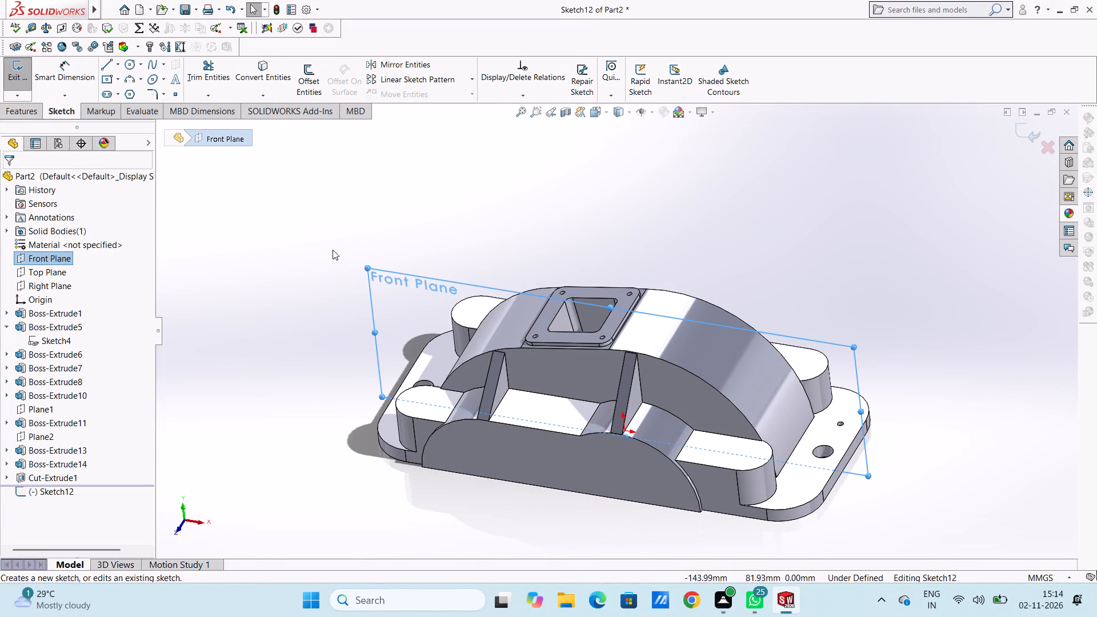
click(374, 221)
key(ctrl+1)
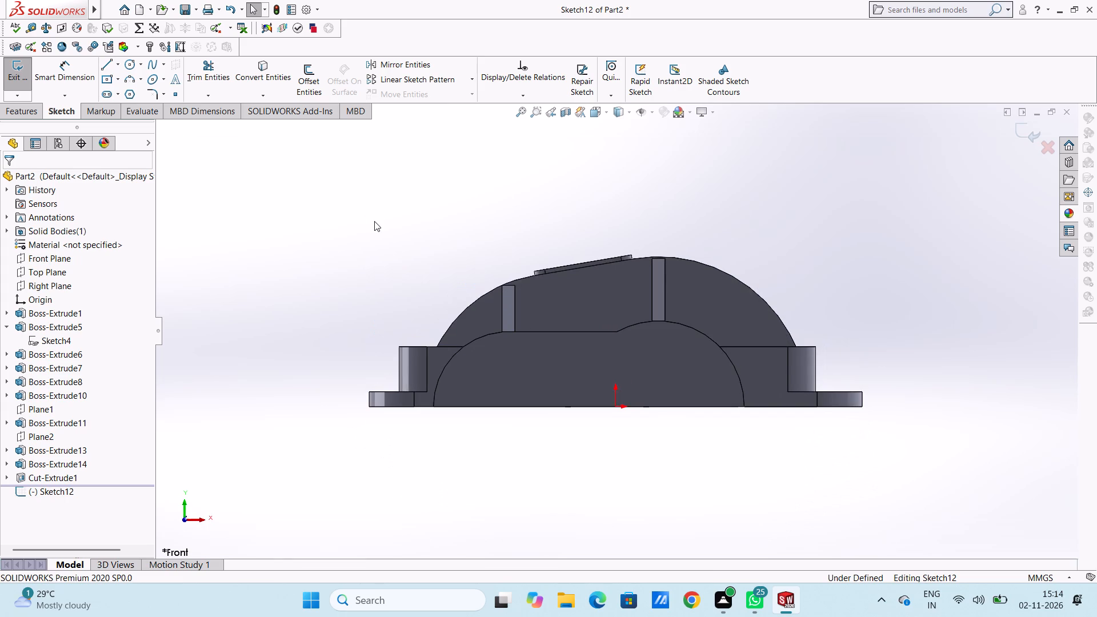
Offset the housing's outer top outline (end arc, sloped line and large arc) inward by 6 mm.
click(306, 71)
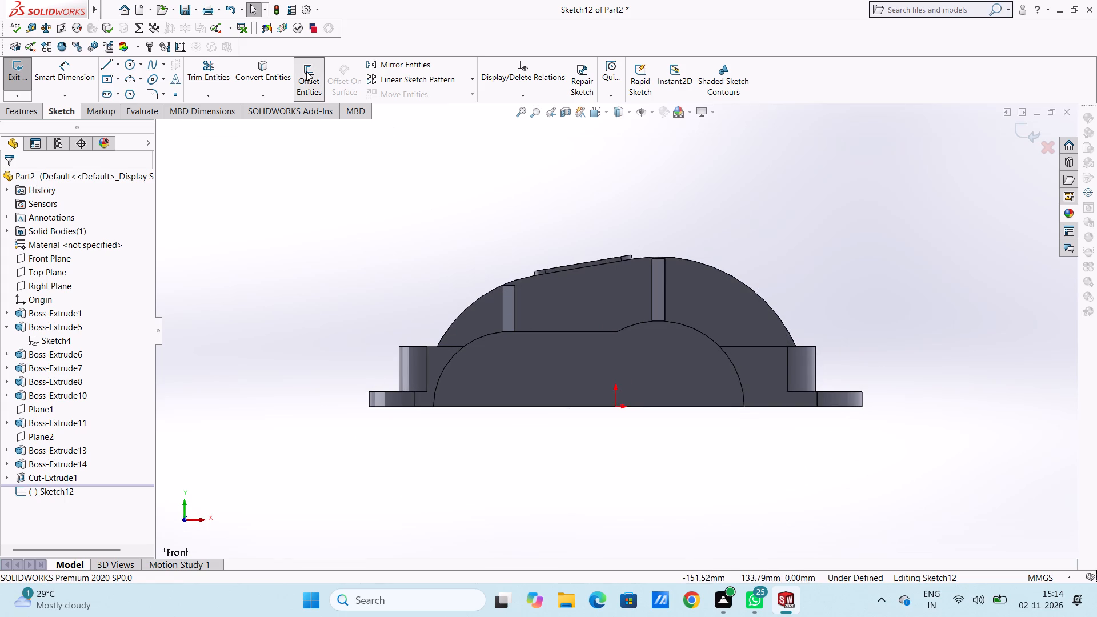
click(474, 300)
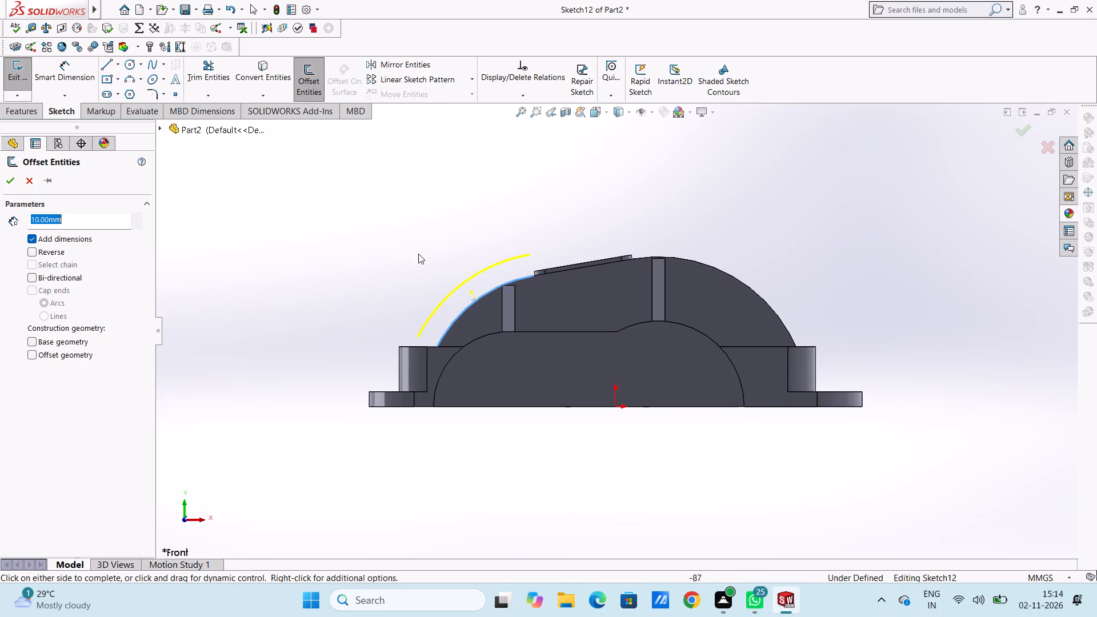
key(6)
key(Return)
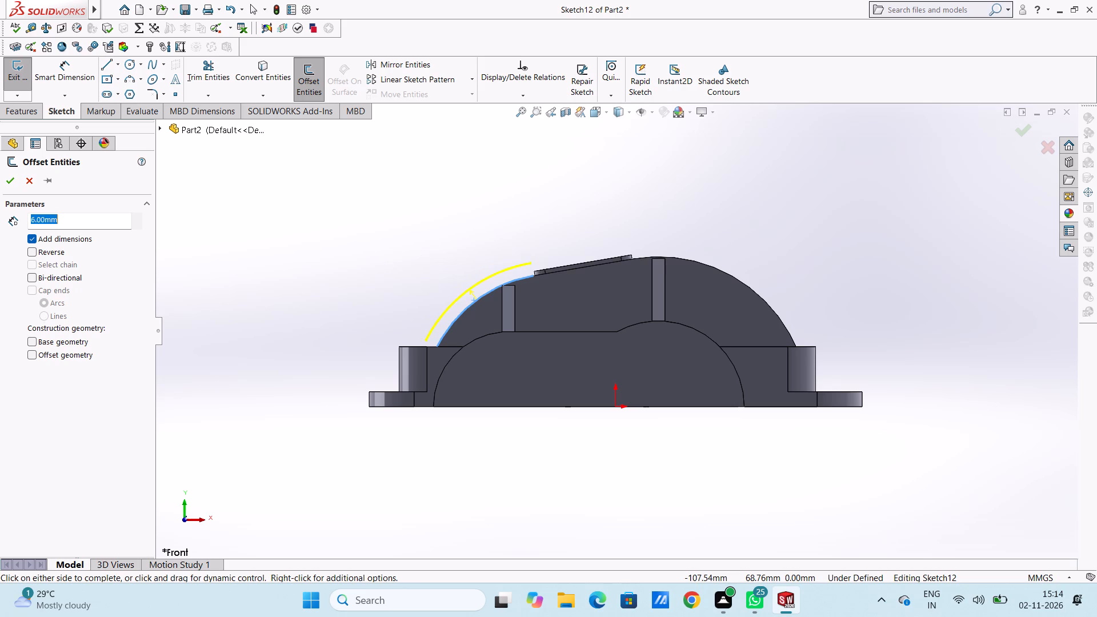
click(29, 250)
scroll(513, 420, down, 2)
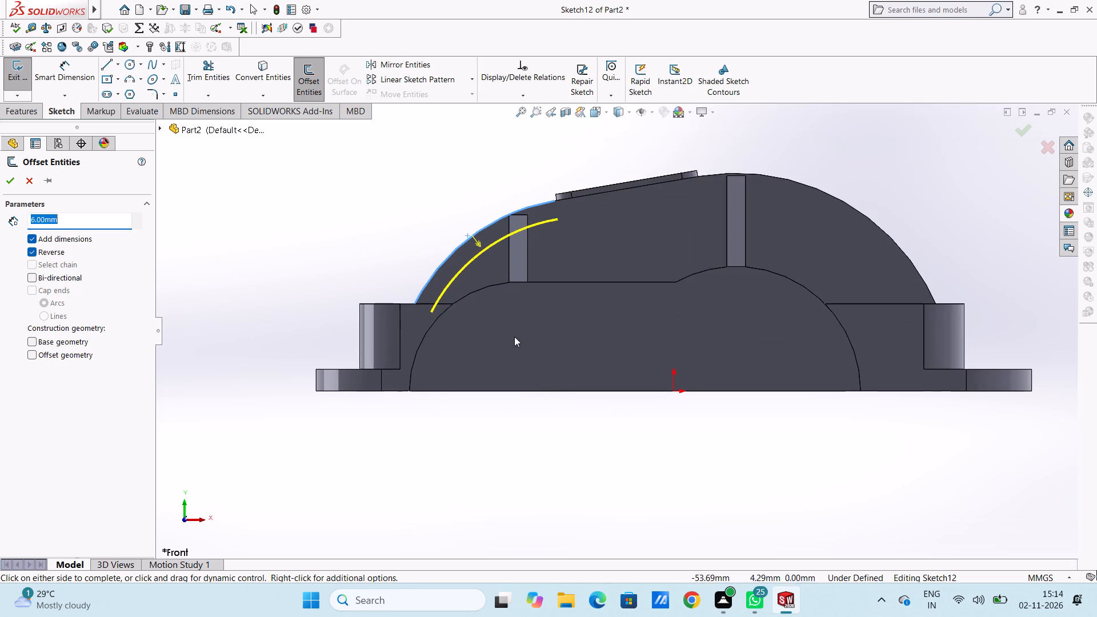
click(594, 196)
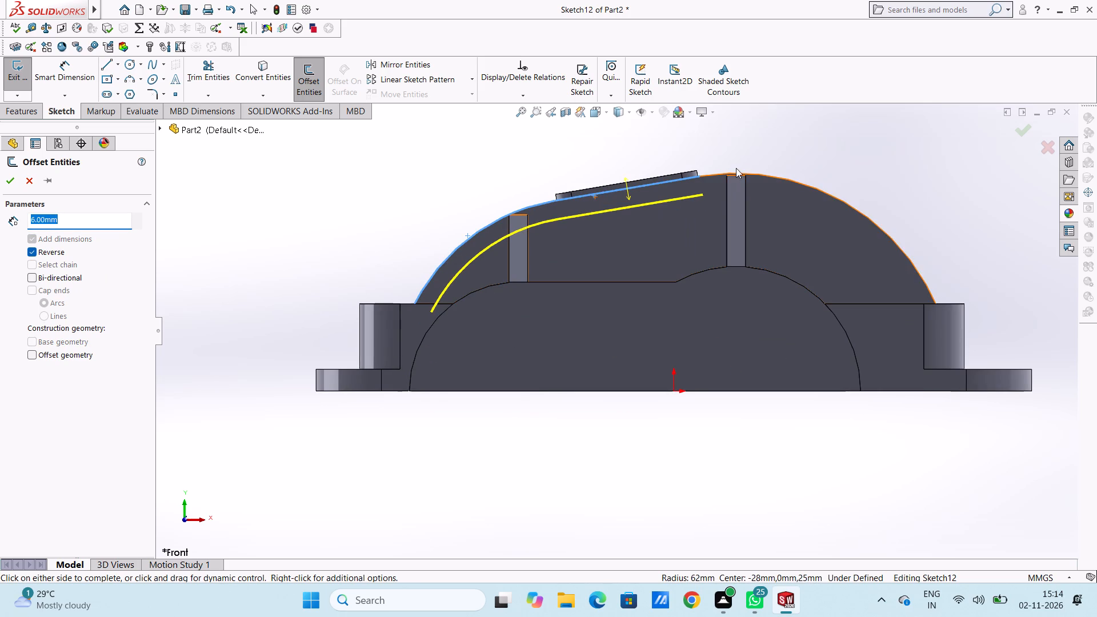
click(765, 176)
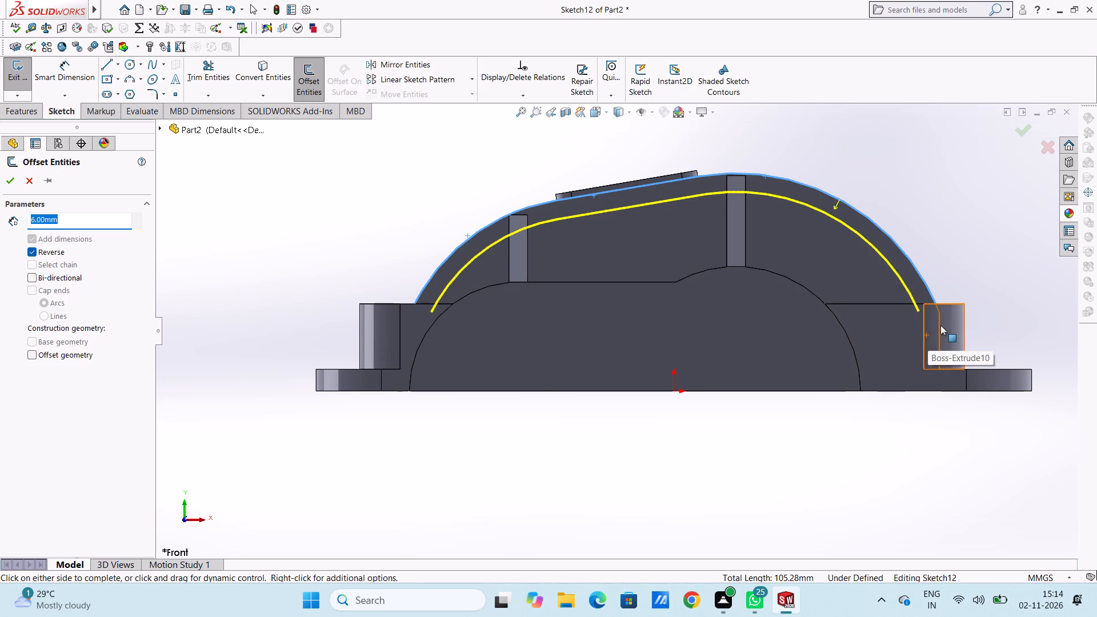
click(940, 325)
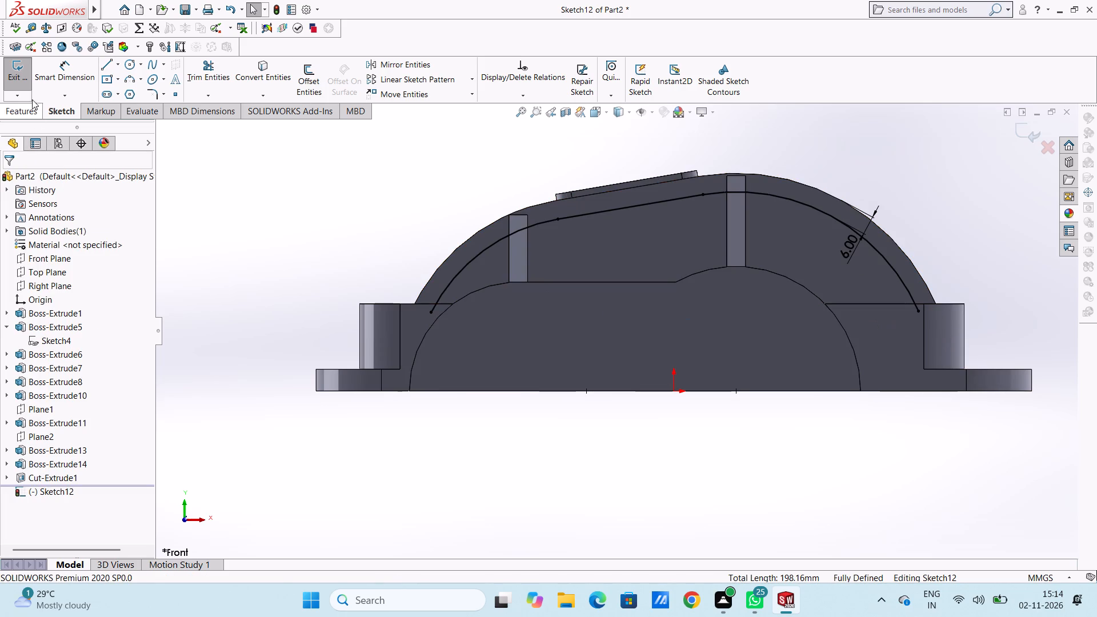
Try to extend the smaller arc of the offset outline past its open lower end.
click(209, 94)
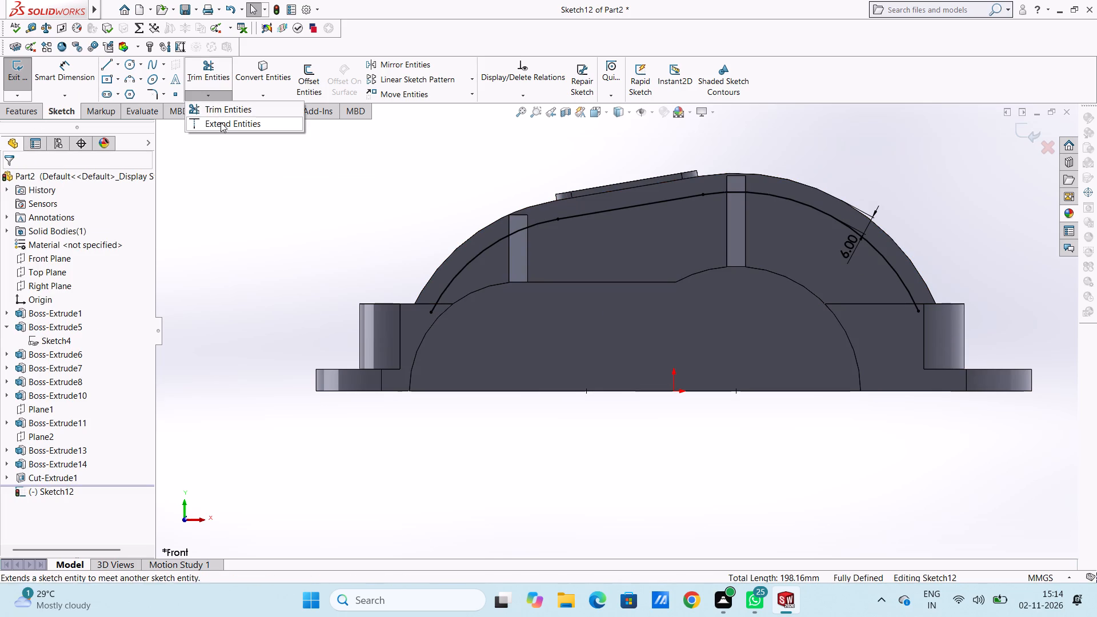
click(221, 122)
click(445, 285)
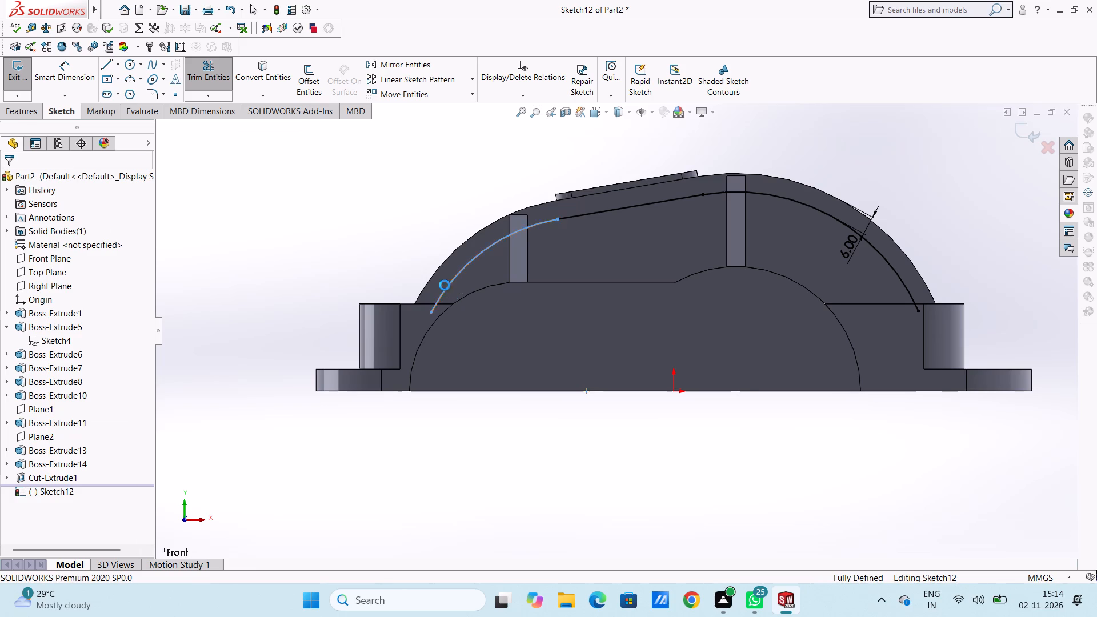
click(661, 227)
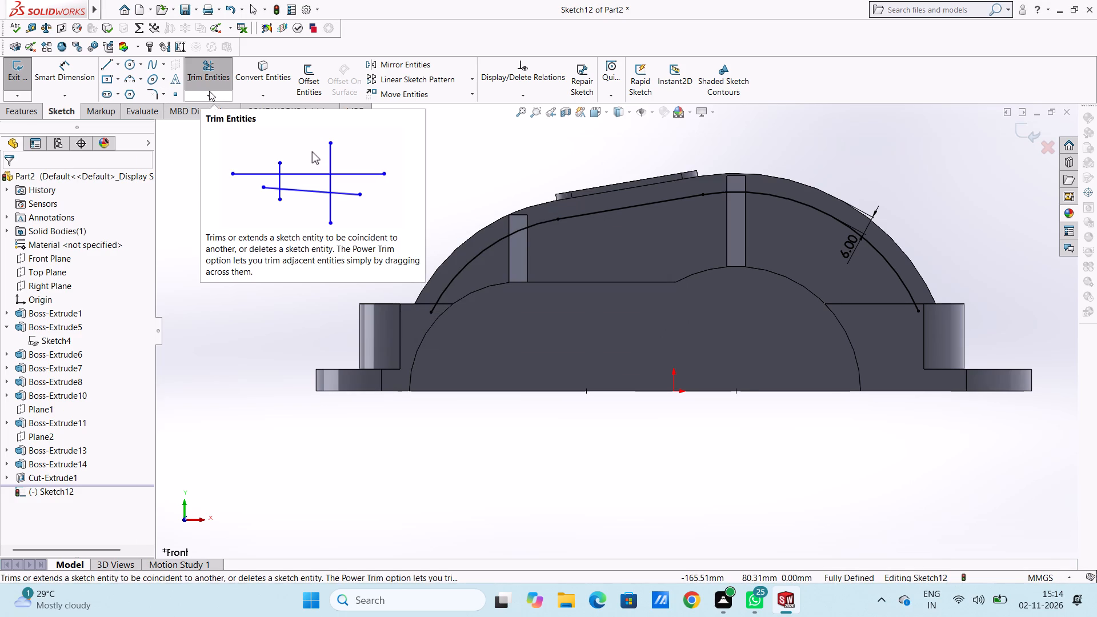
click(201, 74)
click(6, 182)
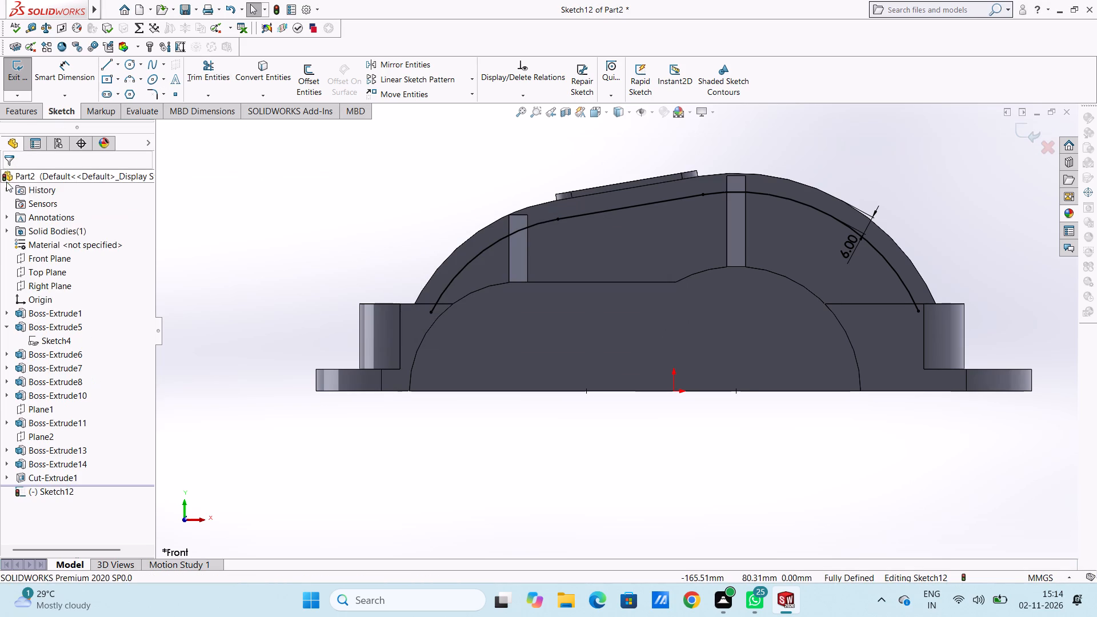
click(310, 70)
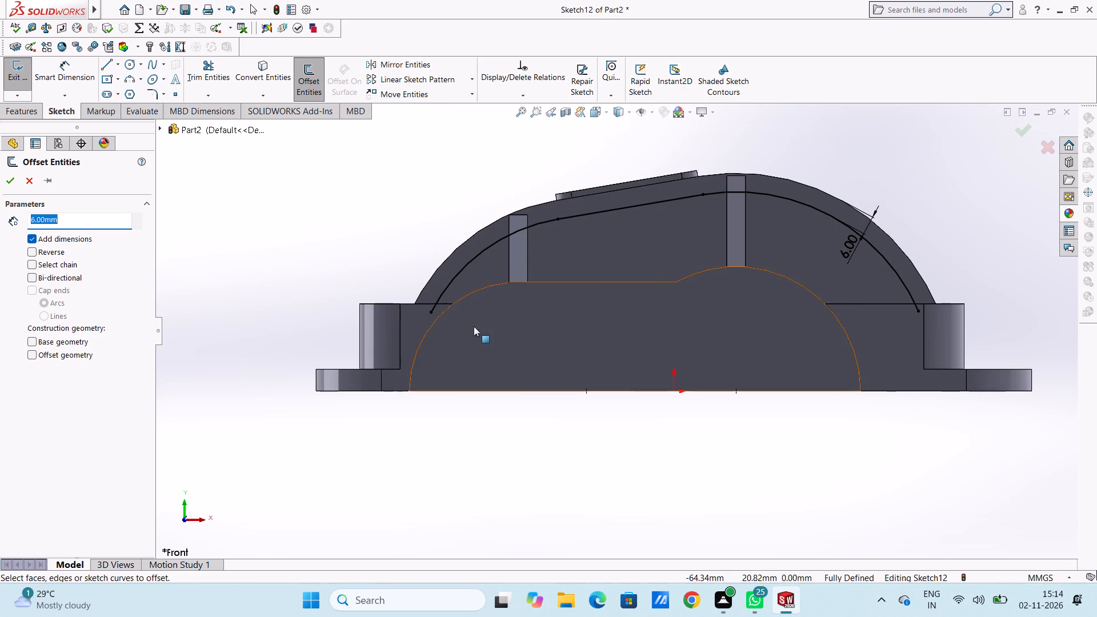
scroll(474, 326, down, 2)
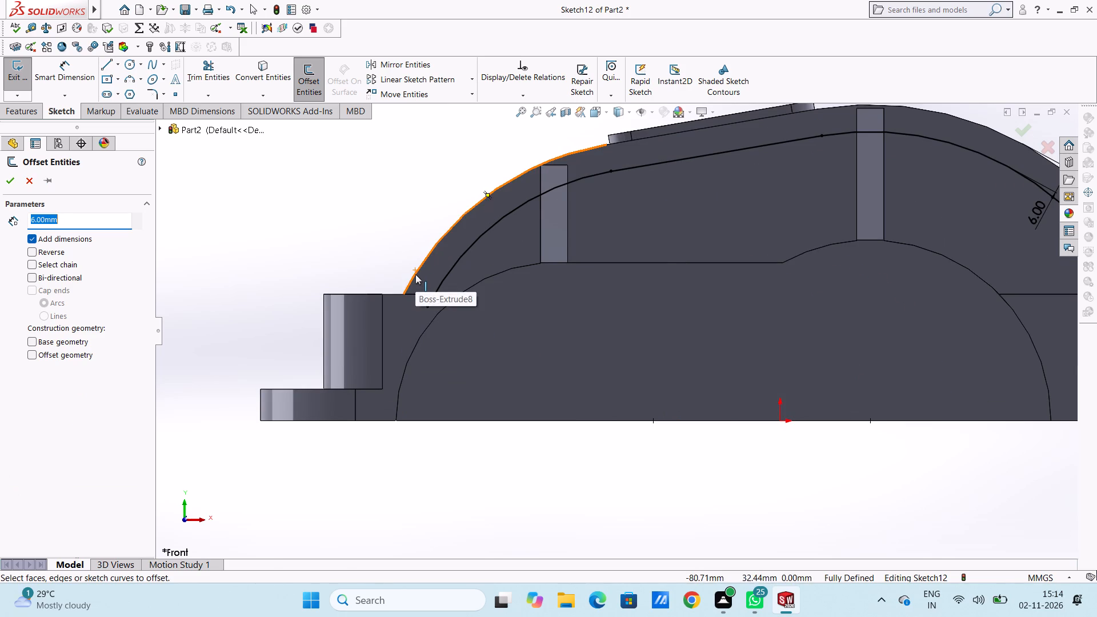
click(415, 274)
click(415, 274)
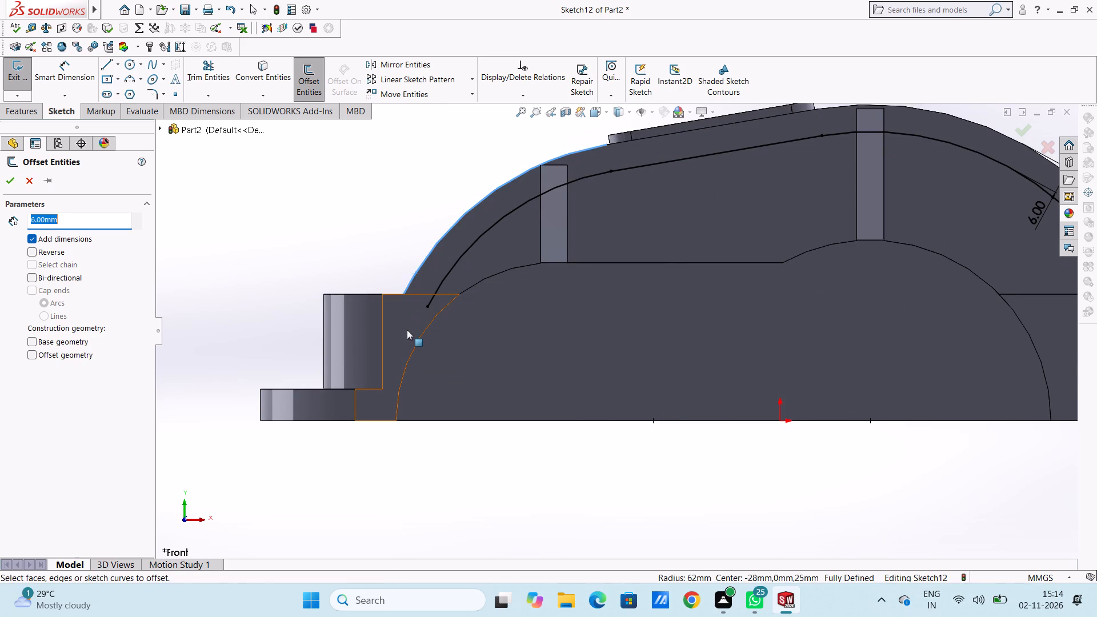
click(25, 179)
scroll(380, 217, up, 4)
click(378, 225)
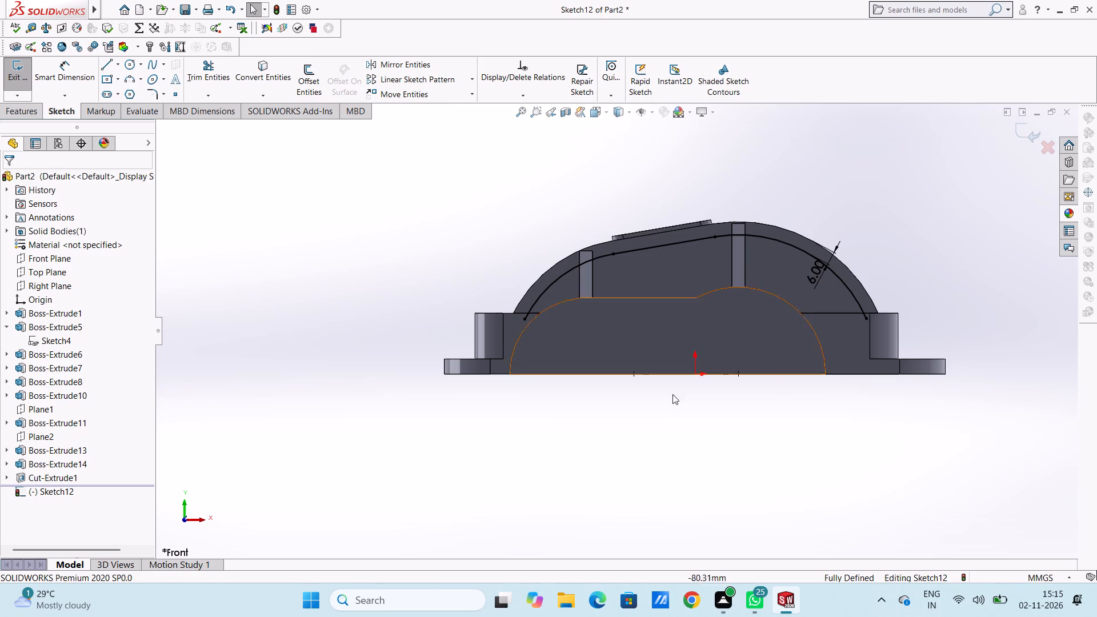
Sketch a horizontal line about 188 mm long along the housing's bottom edge, spanning below both ends of the offset outline.
scroll(828, 366, down, 3)
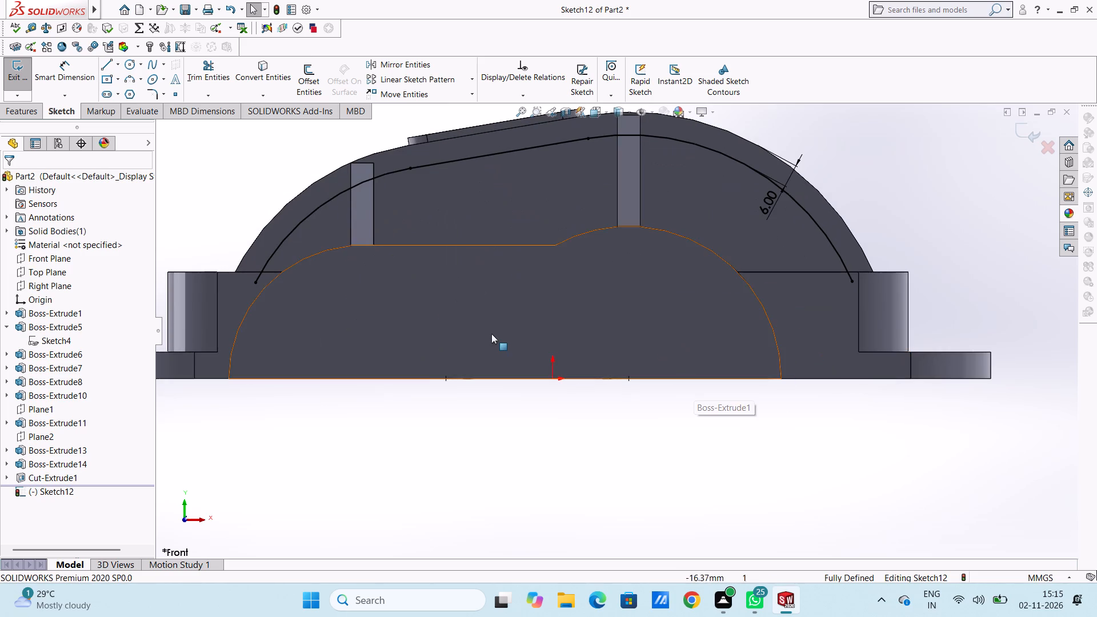
scroll(493, 331, up, 4)
click(105, 64)
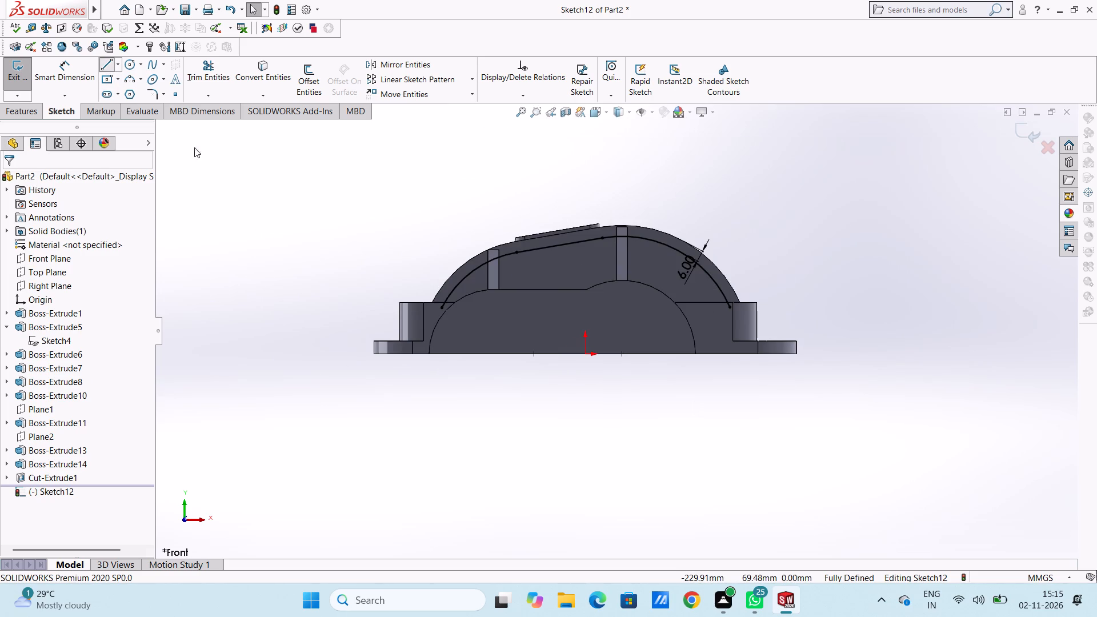
click(414, 354)
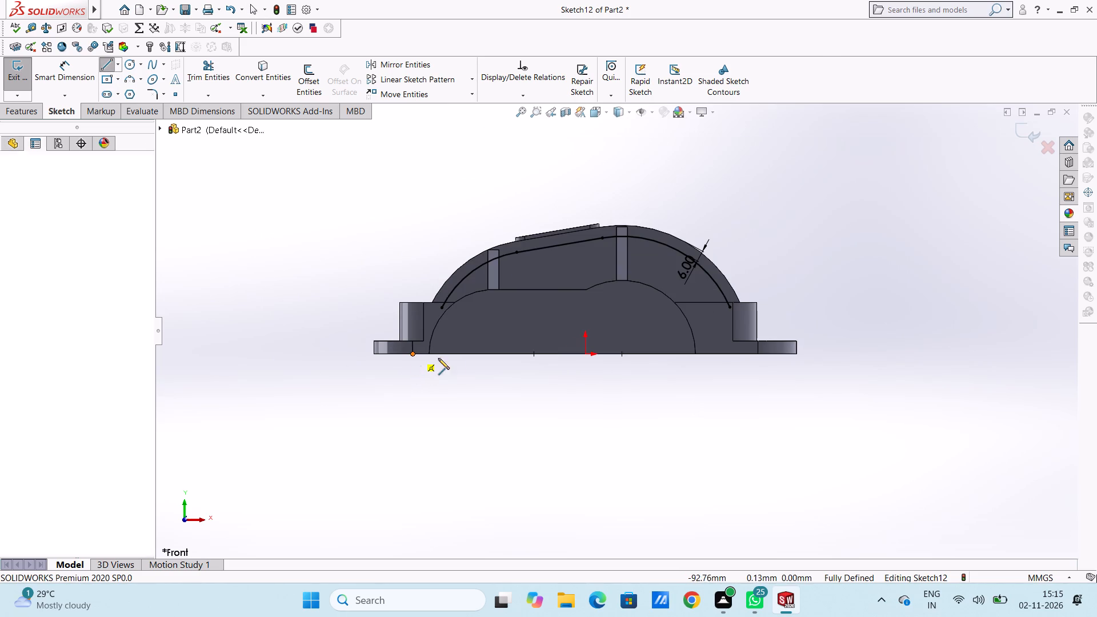
click(757, 353)
right_click(831, 218)
click(839, 226)
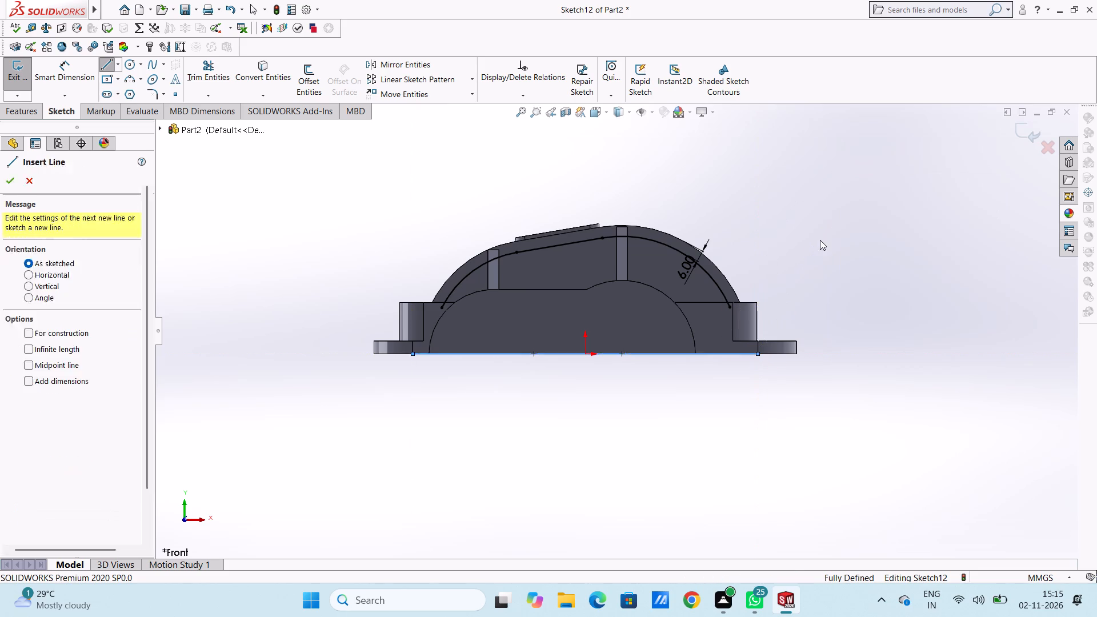
click(820, 240)
Extend both end arcs of the offset outline down to the horizontal bottom line.
scroll(691, 287, down, 1)
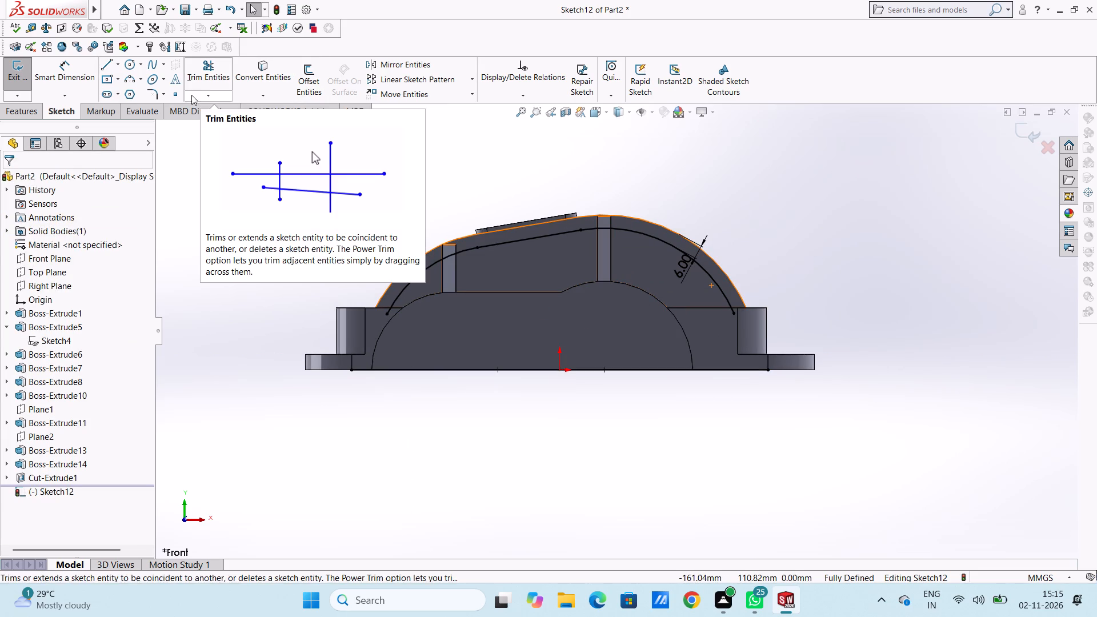
click(210, 95)
click(210, 125)
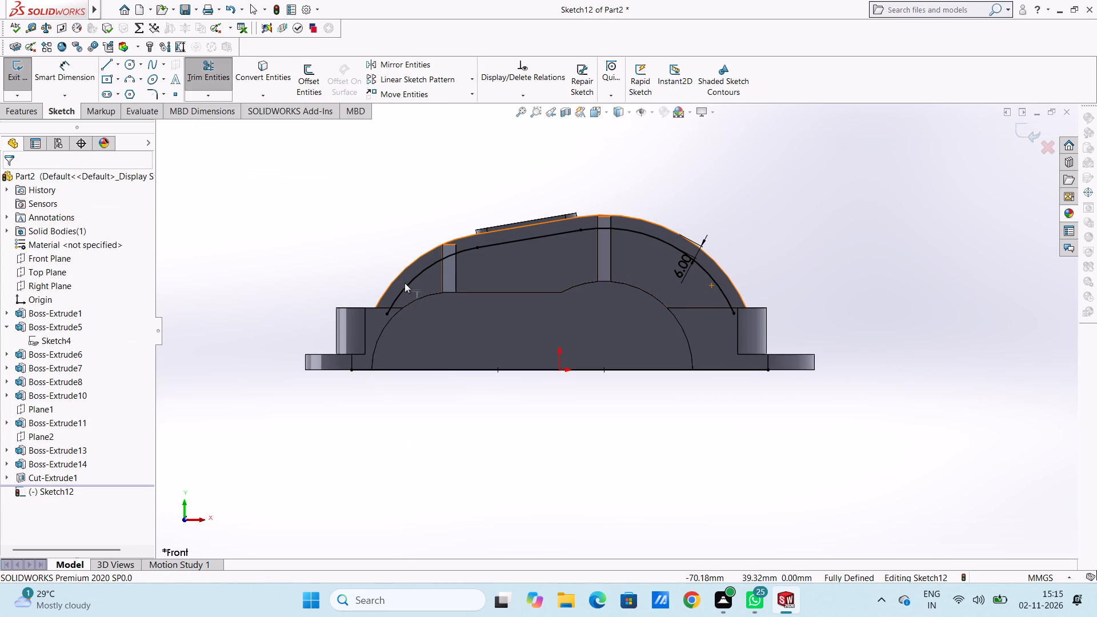
click(410, 284)
click(710, 275)
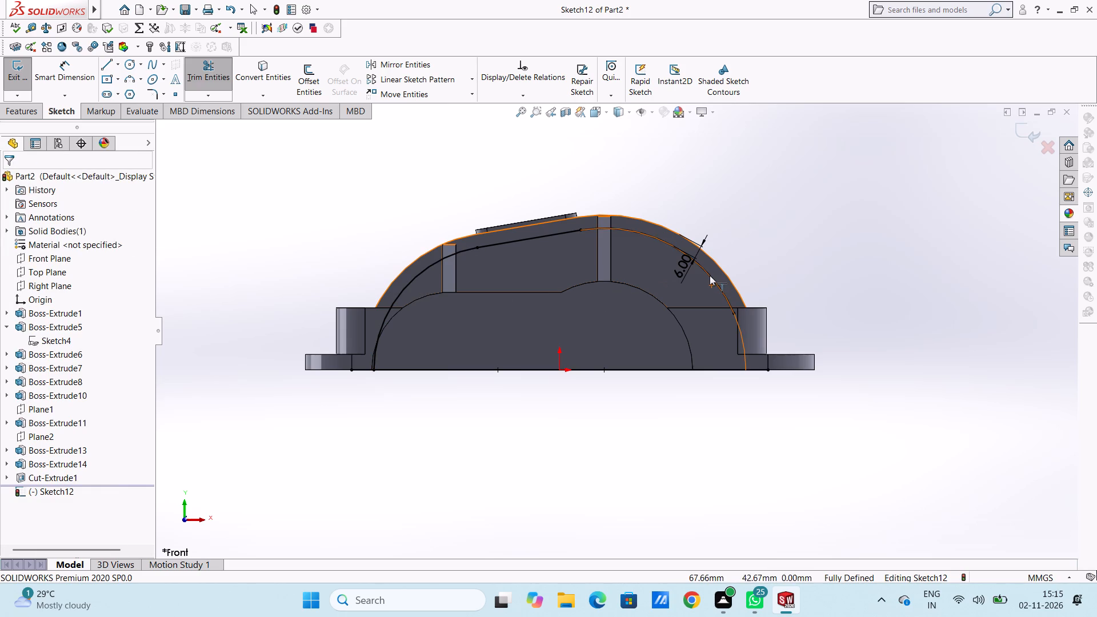
Trim both ends of the bottom line that overhang the extended arcs, leaving a closed profile.
click(210, 71)
click(353, 368)
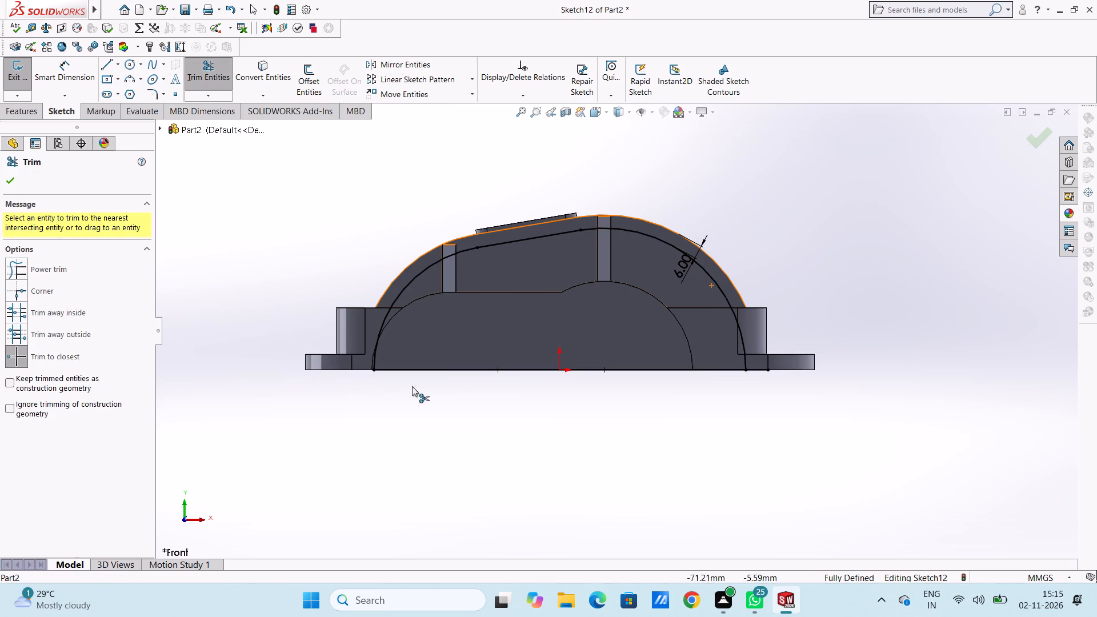
click(759, 370)
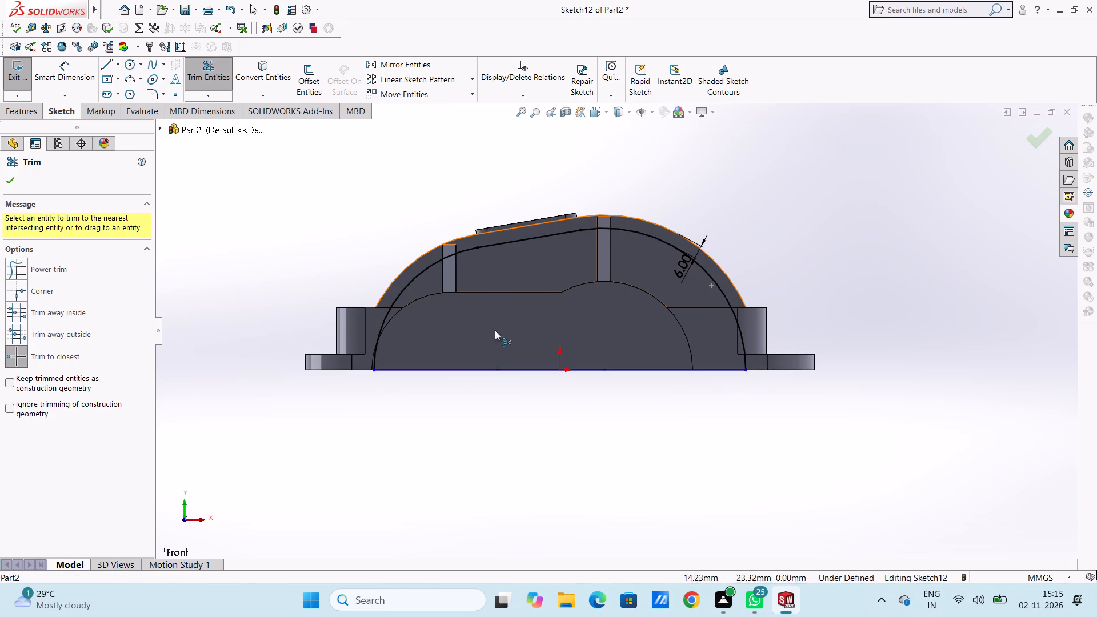
click(8, 181)
click(247, 229)
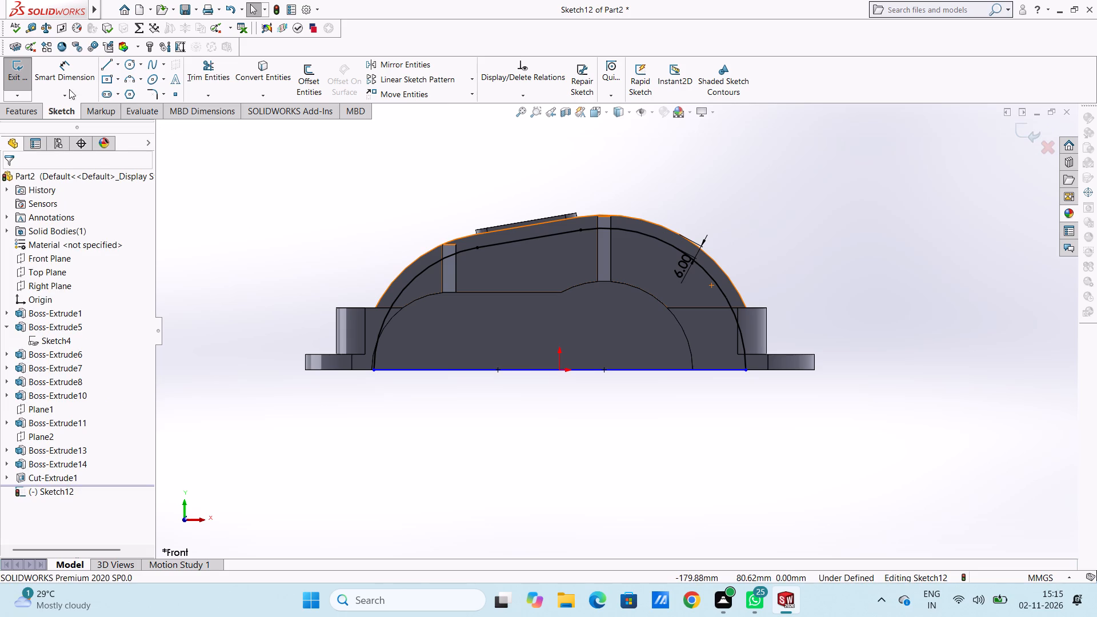
Dimension the length of the horizontal bottom line, placing the dimension below the profile.
click(59, 73)
click(403, 372)
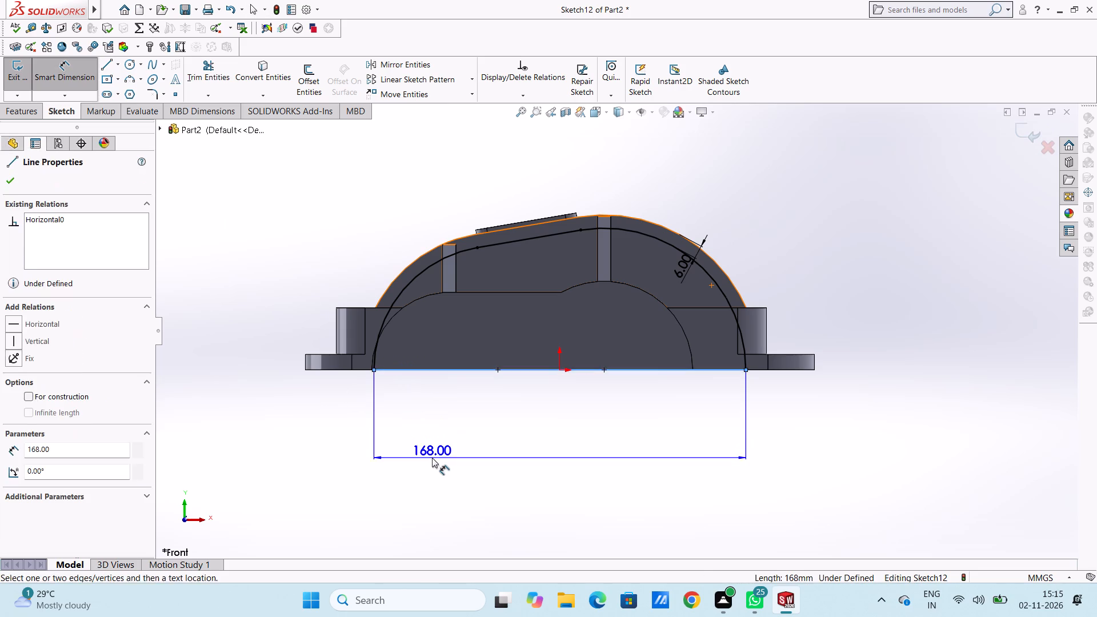
click(432, 458)
click(379, 435)
click(413, 411)
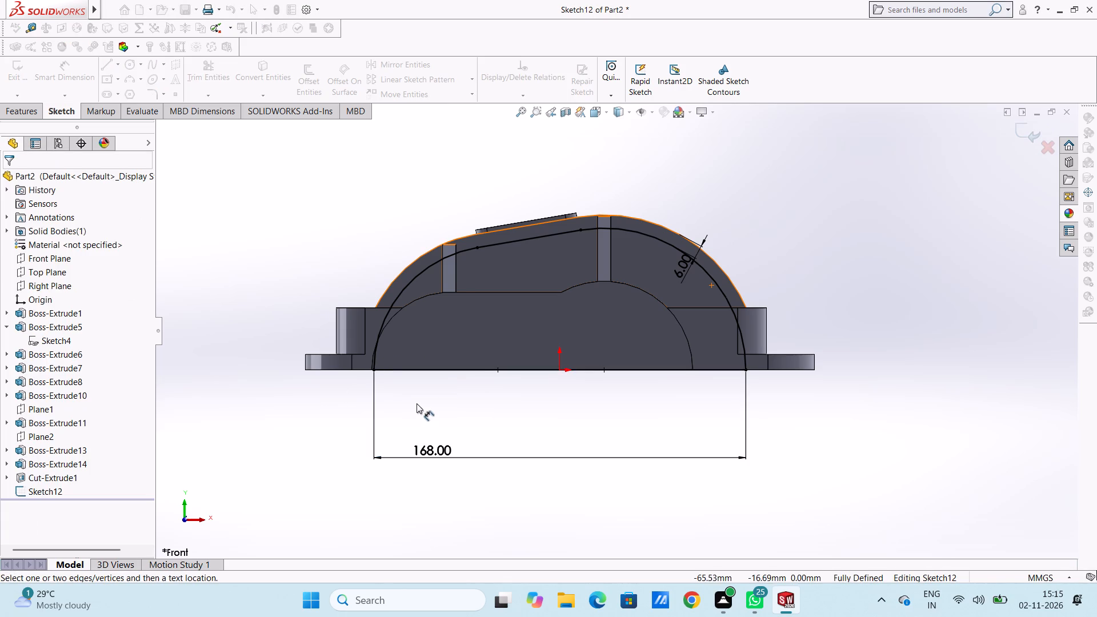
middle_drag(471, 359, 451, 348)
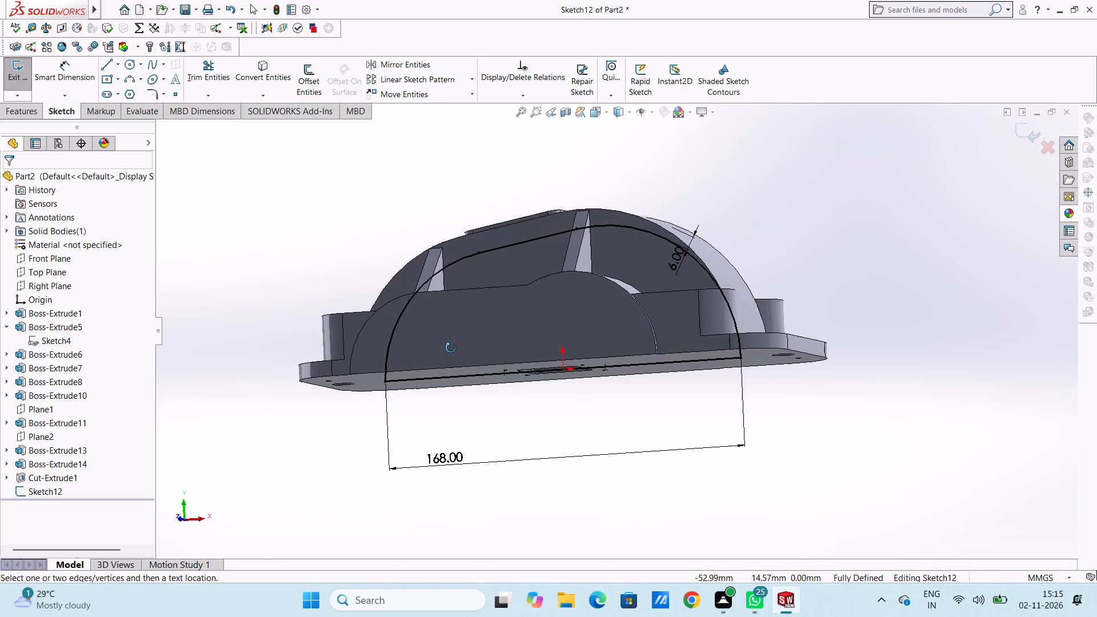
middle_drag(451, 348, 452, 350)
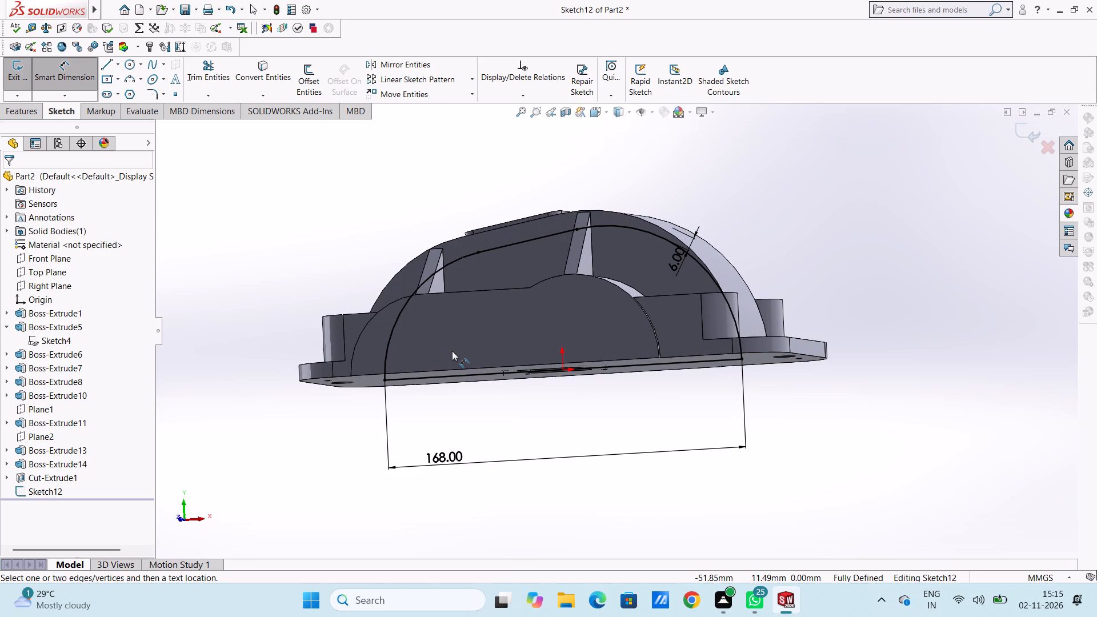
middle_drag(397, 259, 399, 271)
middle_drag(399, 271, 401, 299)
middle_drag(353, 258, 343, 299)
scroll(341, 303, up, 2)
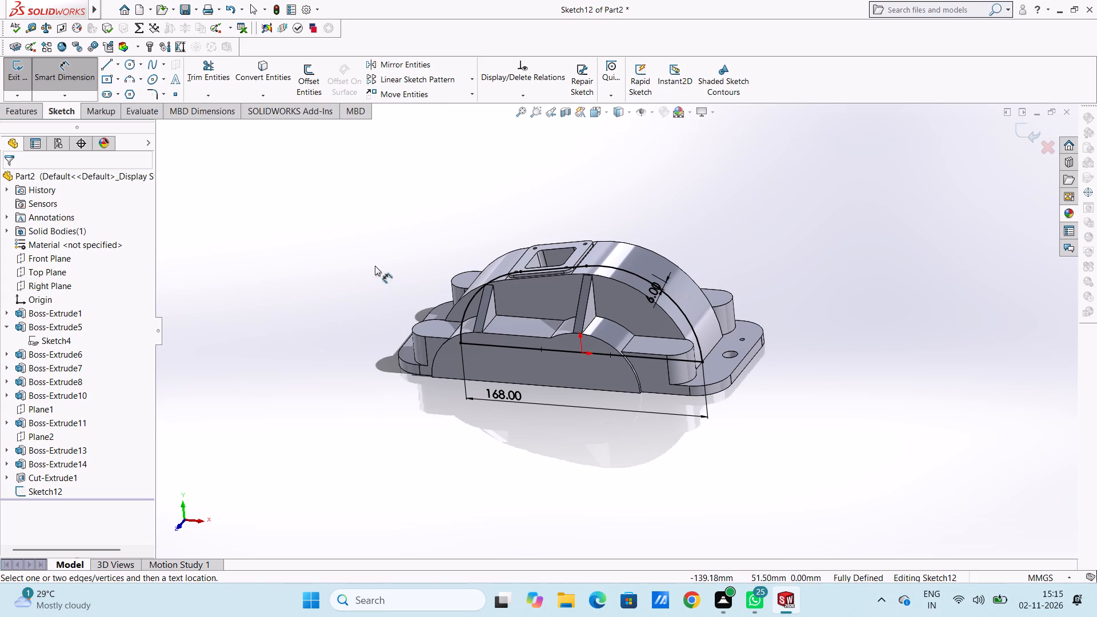
Cut-extrude the closed inner profile with a Mid Plane depth of 46 mm to hollow out the housing.
click(64, 69)
click(24, 109)
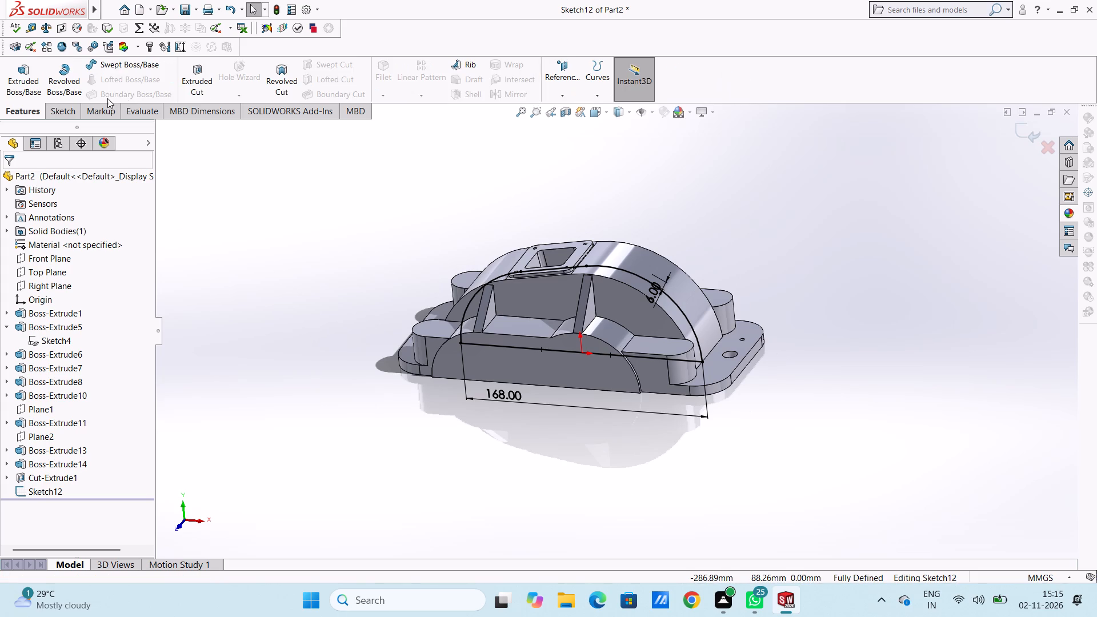
click(194, 71)
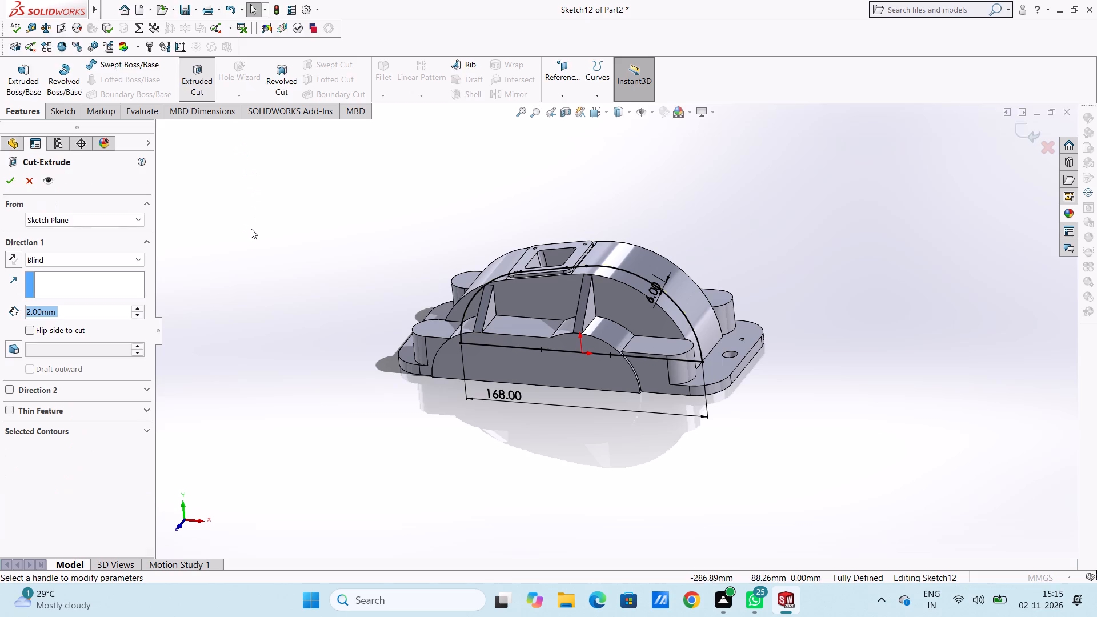
click(106, 255)
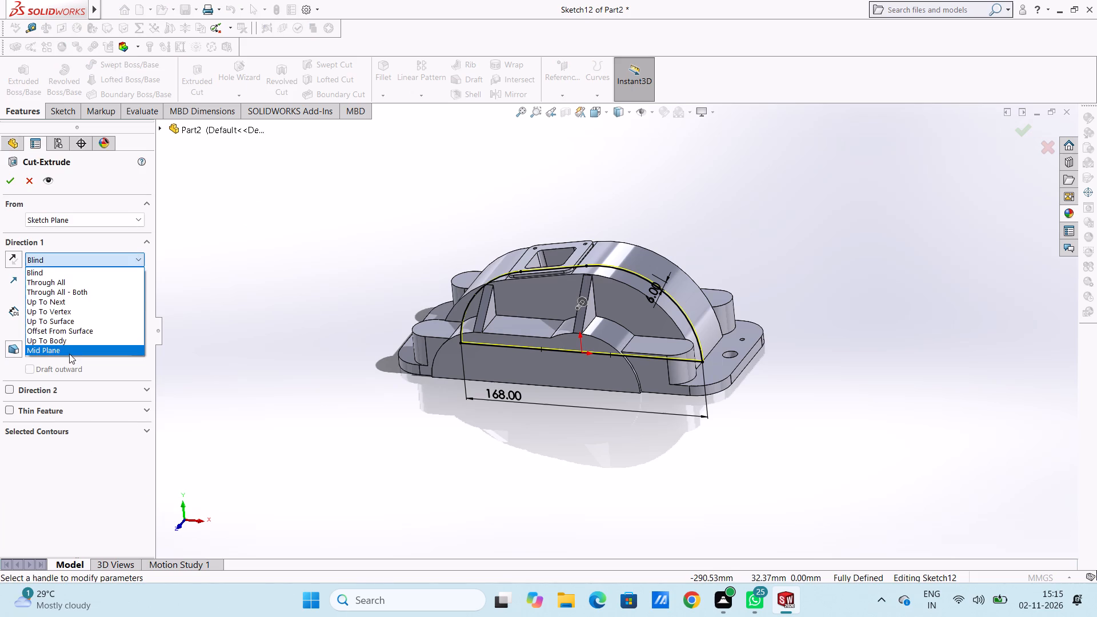
click(69, 354)
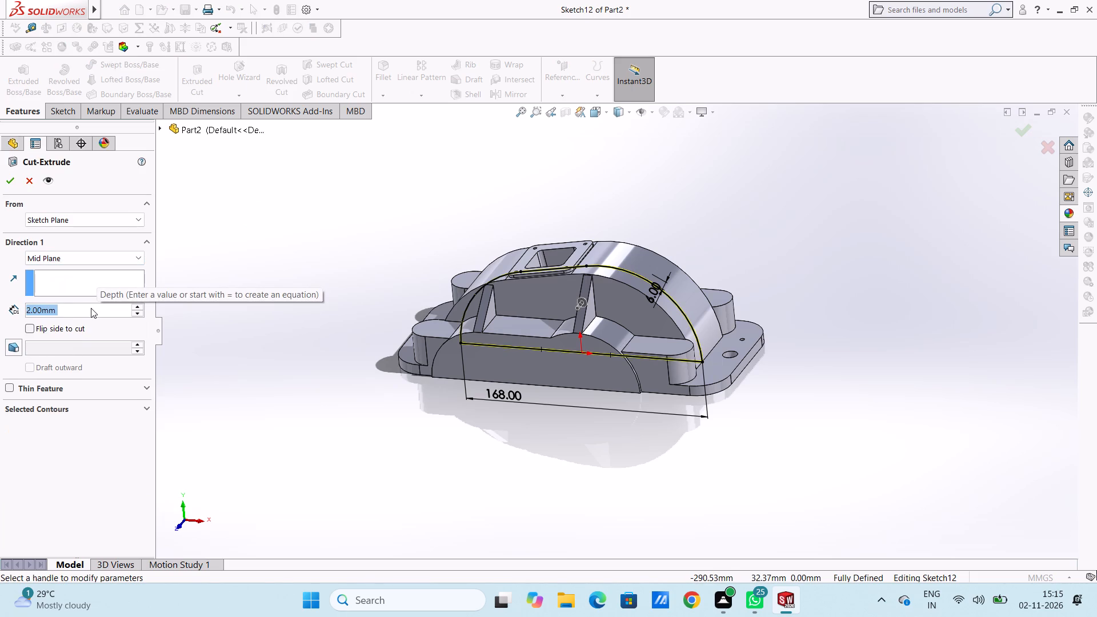
text(46)
key(Return)
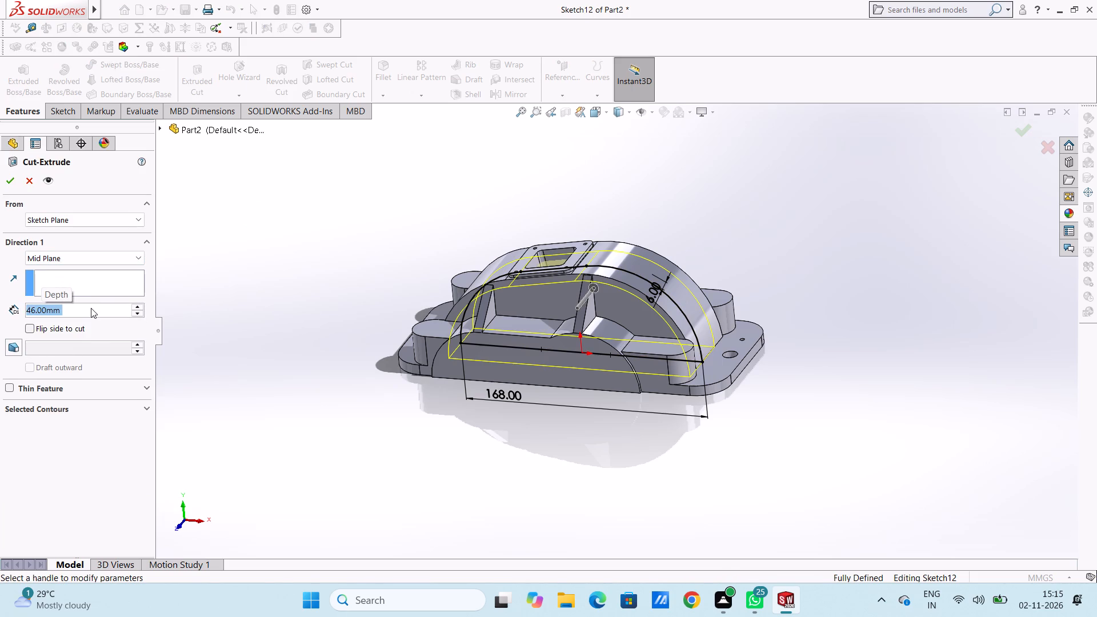
click(13, 184)
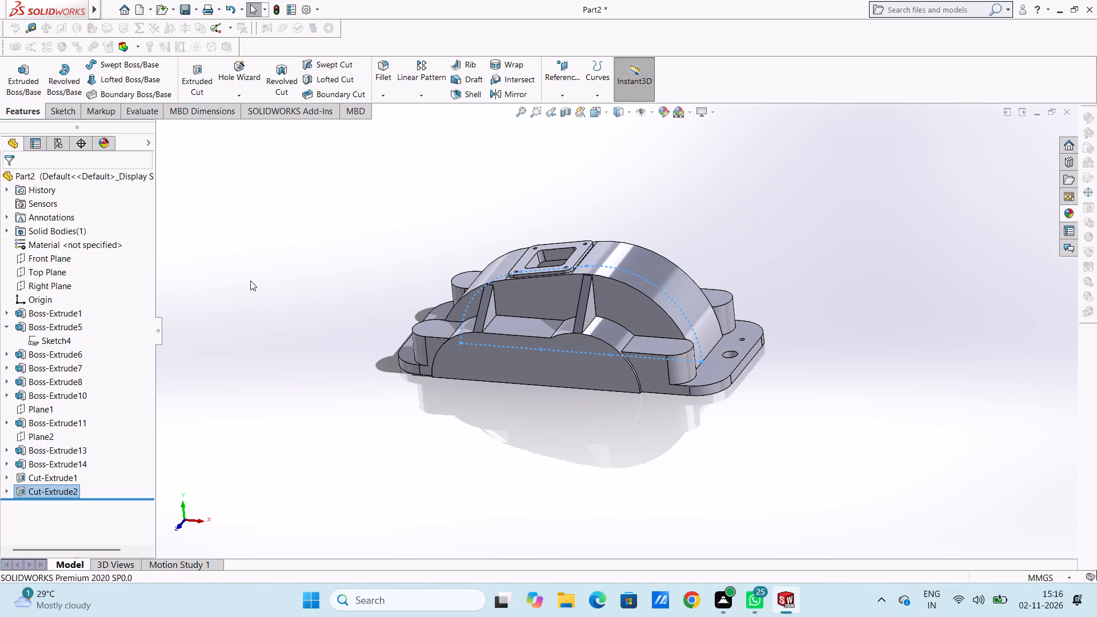
click(251, 282)
Examine the hollowed housing from below and above, checking the cavity and the opening through the sloped top pad.
middle_drag(292, 372, 294, 286)
middle_drag(307, 390, 293, 281)
middle_drag(290, 371, 273, 297)
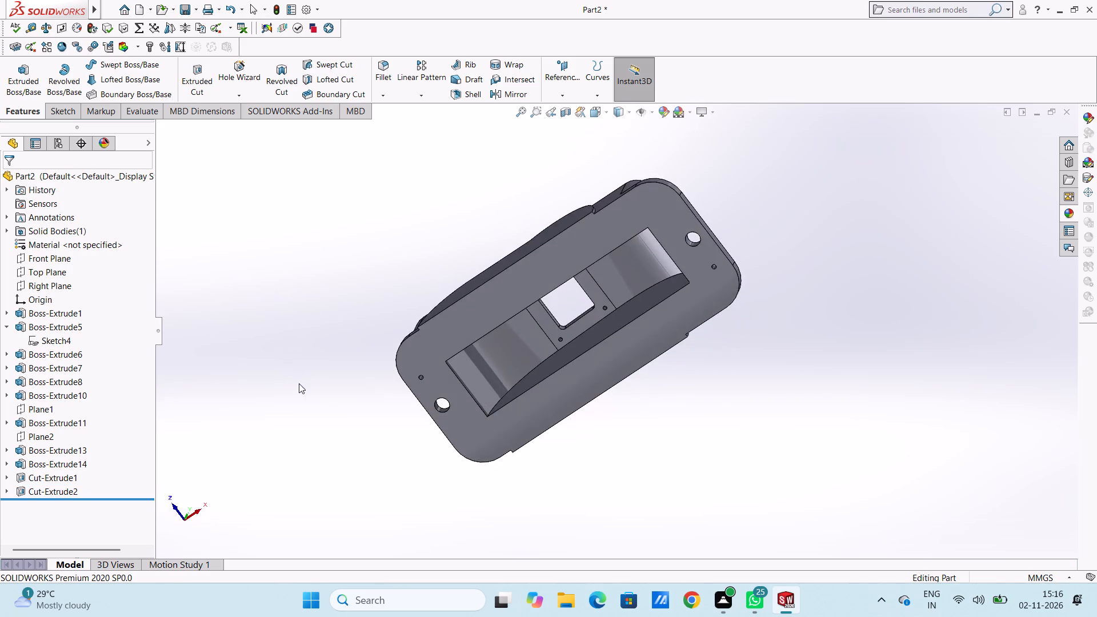
middle_drag(299, 380, 289, 400)
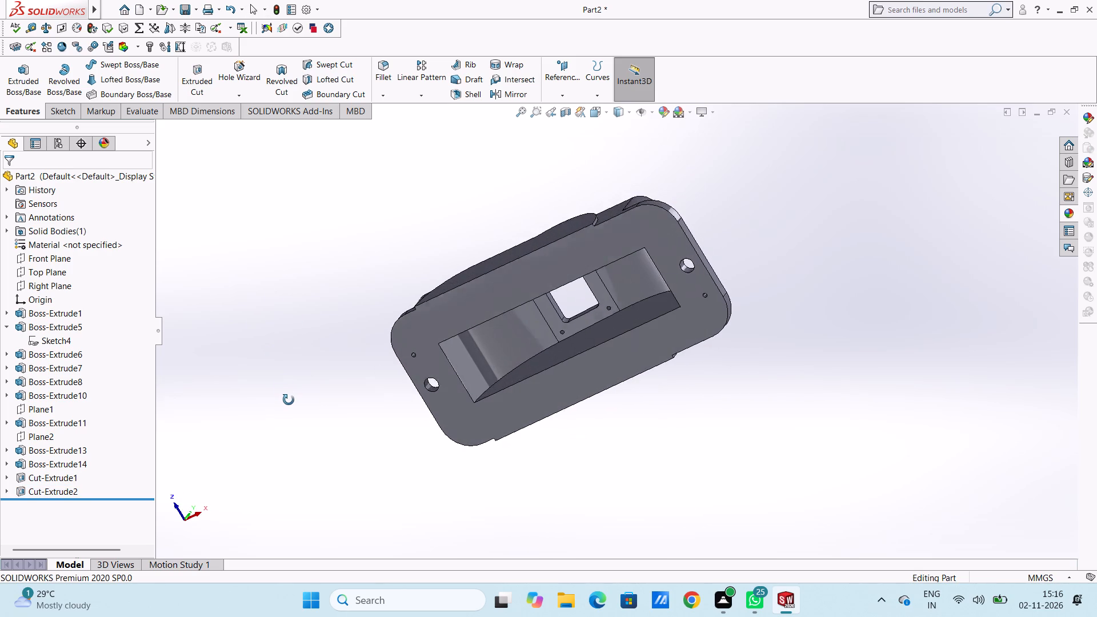
middle_drag(289, 400, 289, 402)
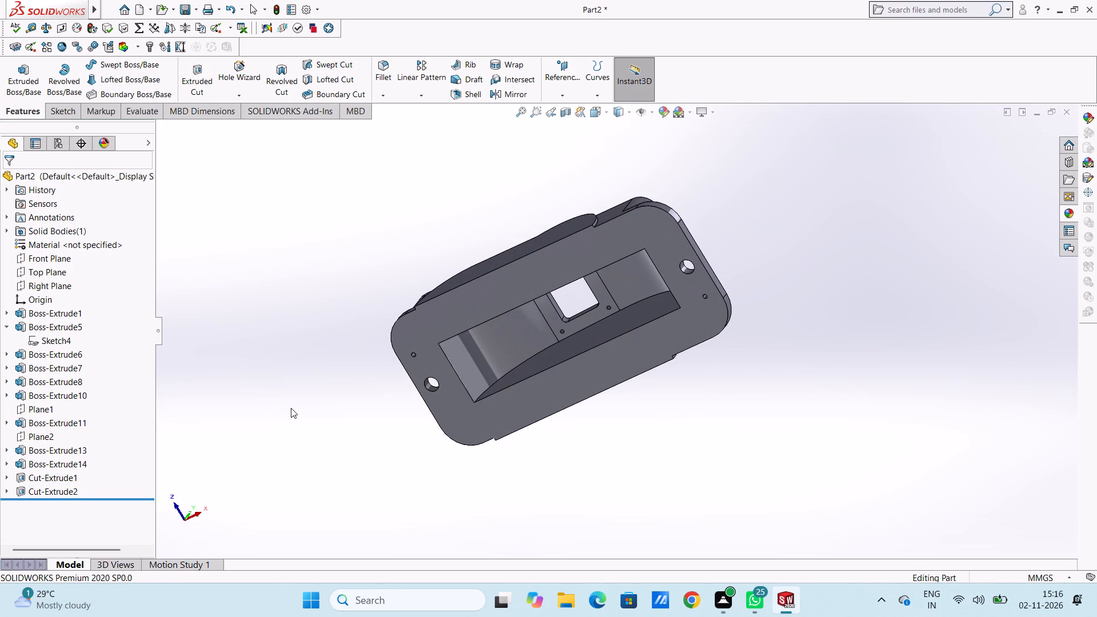
middle_drag(315, 414, 287, 375)
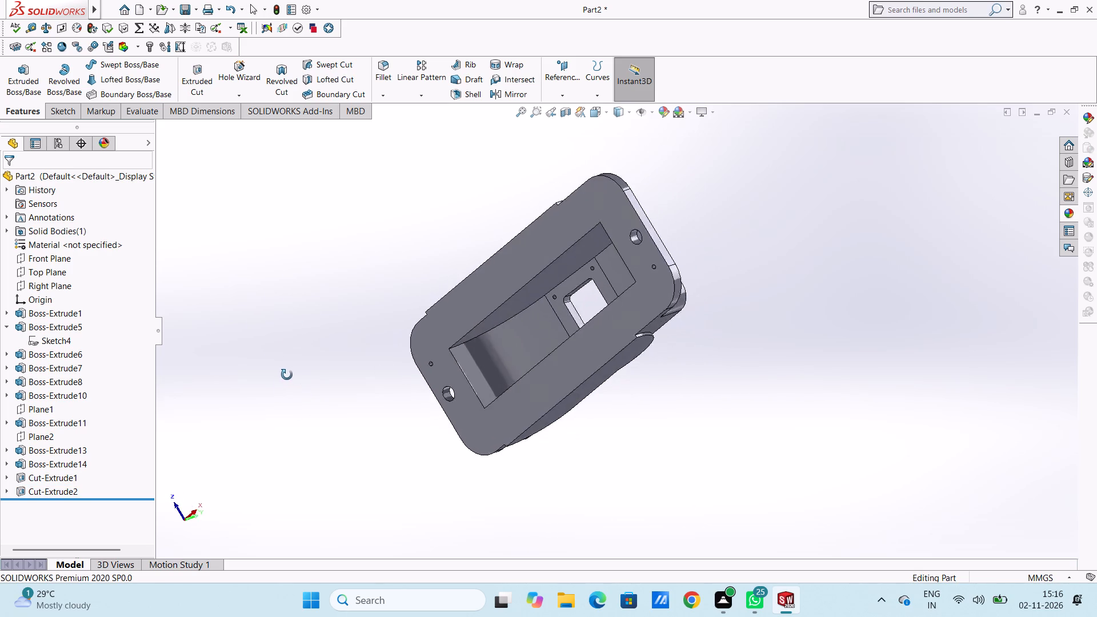
middle_drag(287, 375, 322, 455)
middle_drag(338, 366, 328, 442)
middle_drag(322, 313, 321, 424)
middle_drag(330, 328, 318, 445)
middle_drag(321, 375, 327, 334)
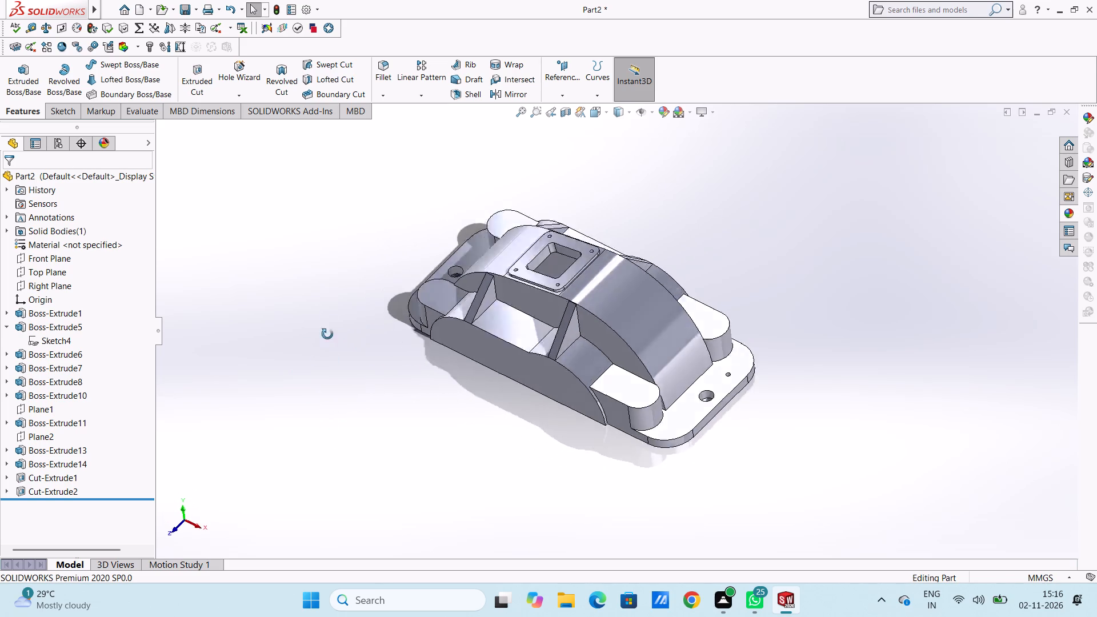
middle_drag(327, 334, 331, 316)
middle_drag(347, 376, 373, 393)
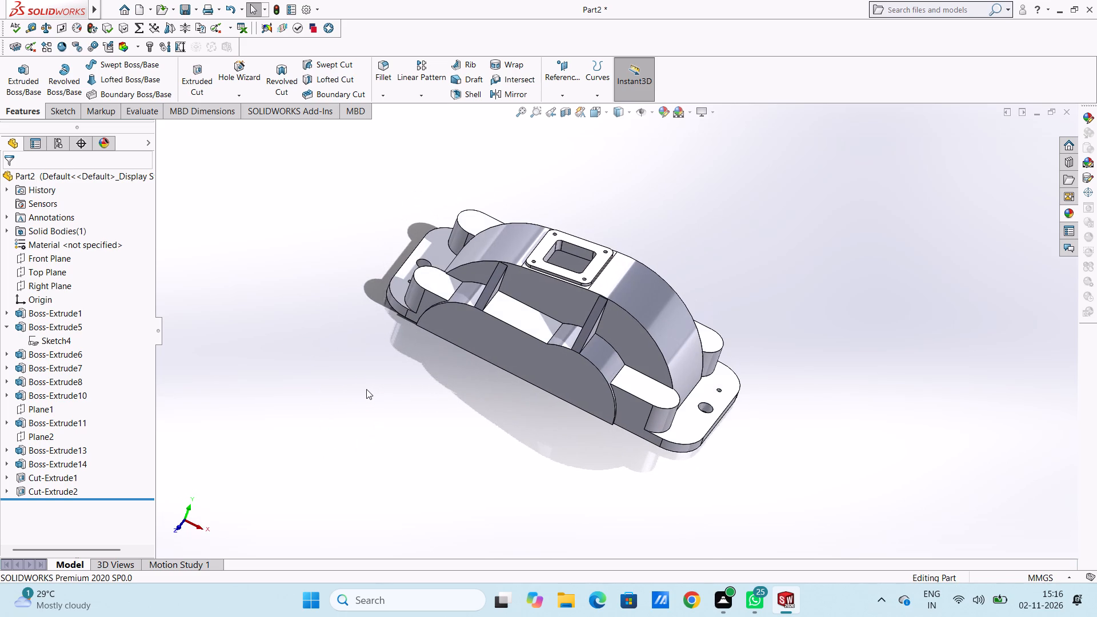
scroll(486, 374, up, 2)
middle_drag(504, 408, 502, 378)
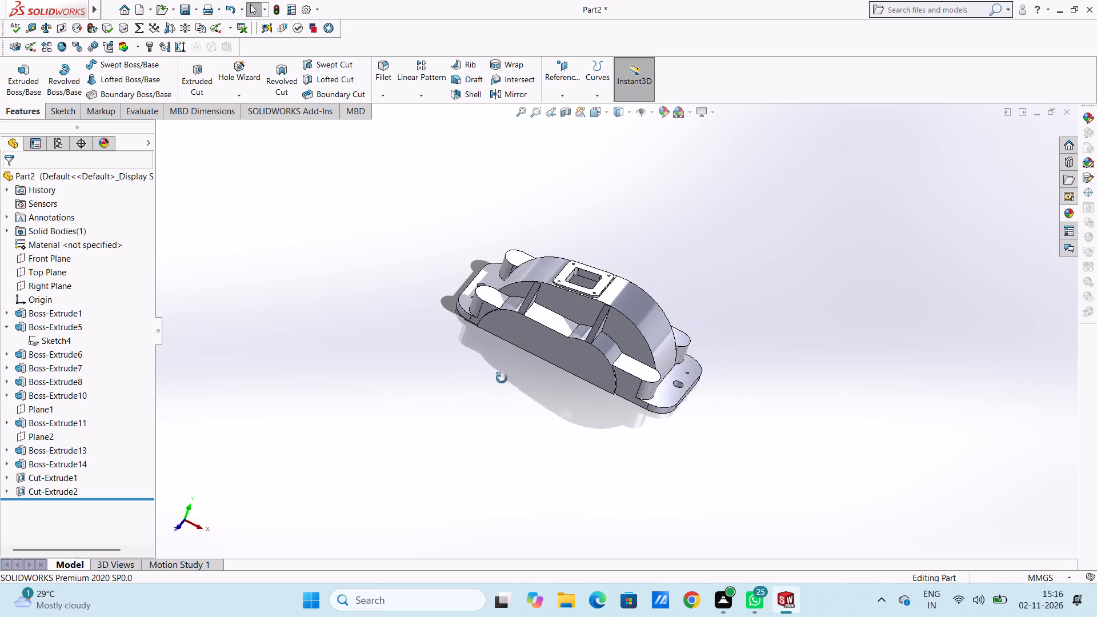
middle_drag(502, 378, 533, 243)
middle_drag(467, 406, 449, 285)
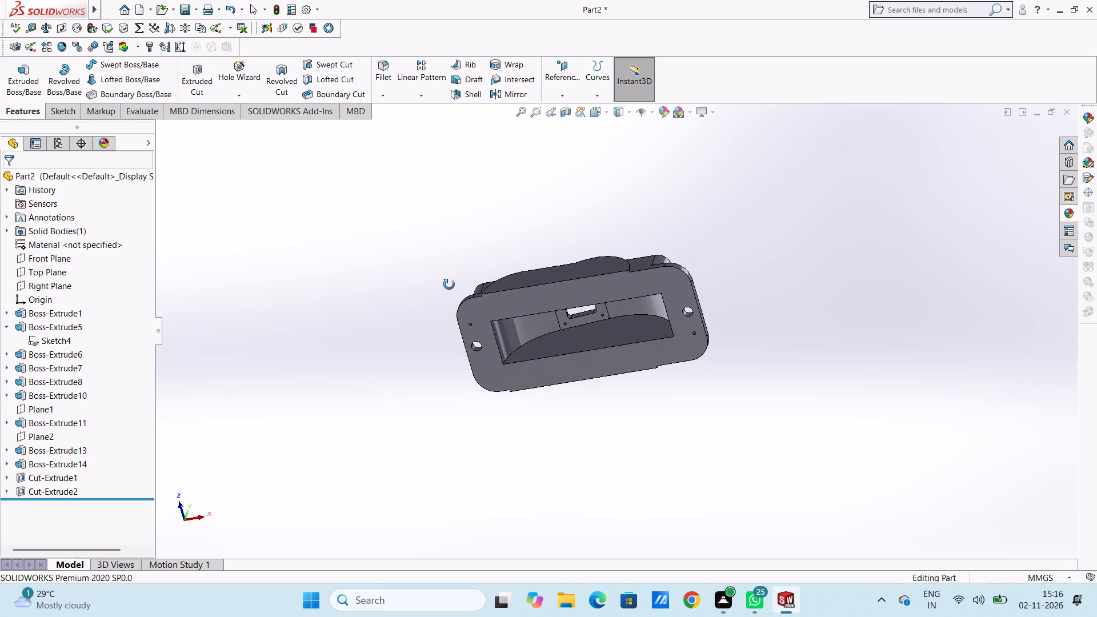
middle_drag(449, 285, 466, 416)
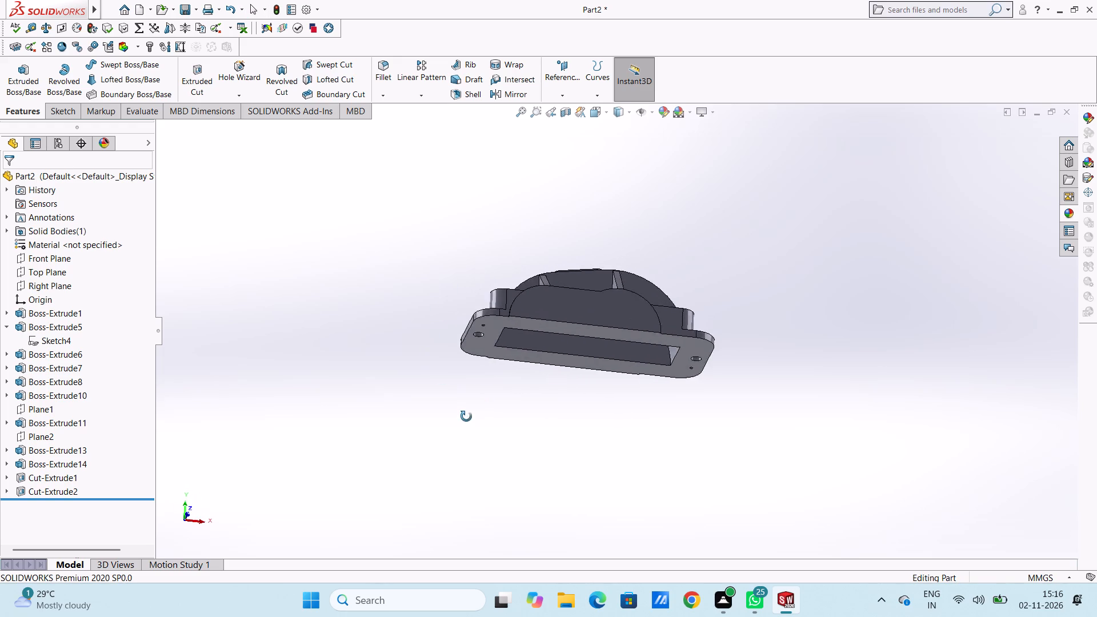
middle_drag(466, 416, 467, 445)
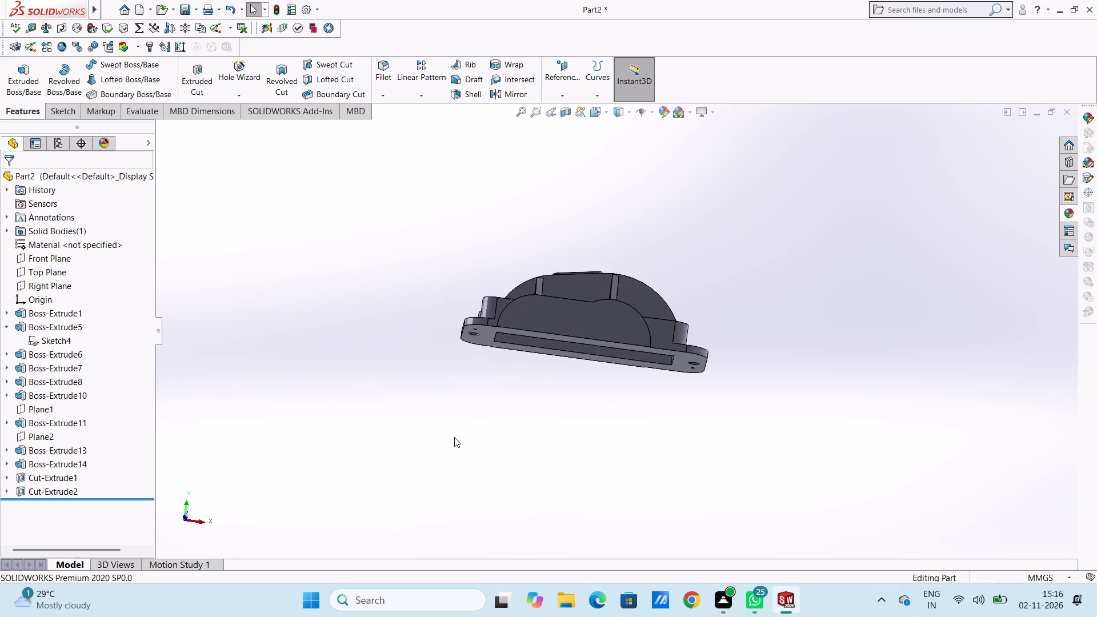
On the front face of the lower arched boss, sketch a 20 mm radius circle centred on the smaller end arc's centre at the bottom edge.
key(ctrl+1)
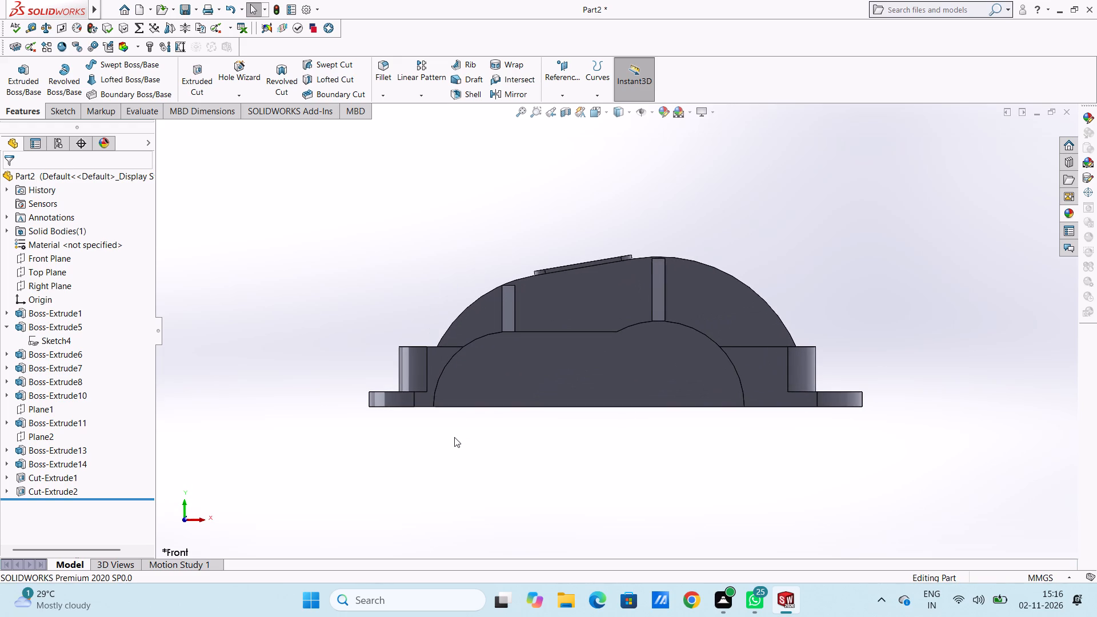
scroll(644, 373, up, 3)
click(607, 357)
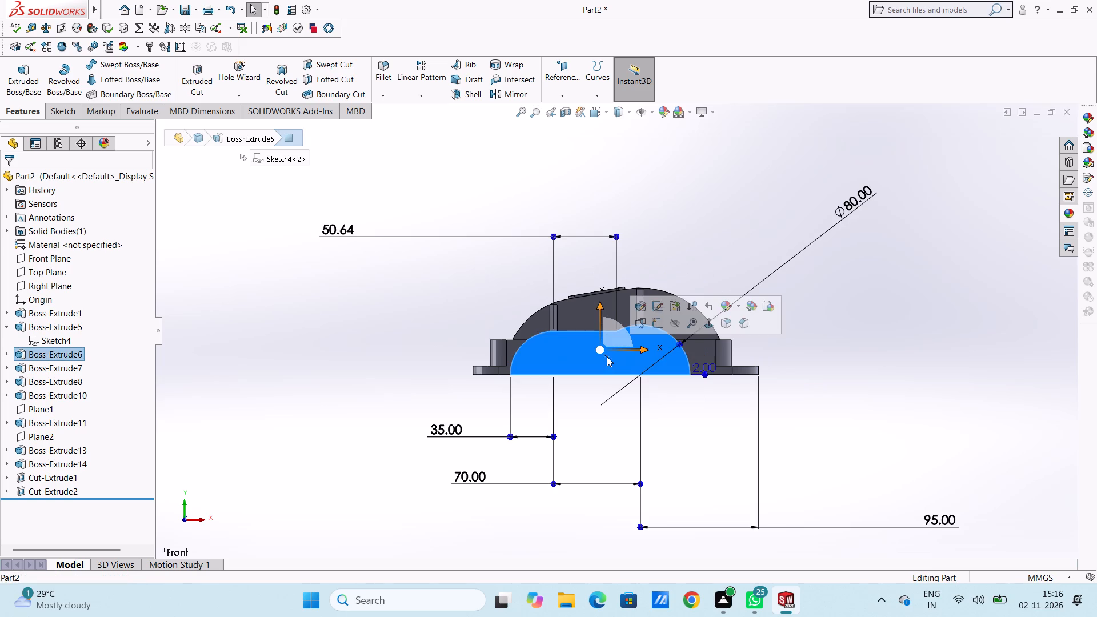
click(658, 324)
click(680, 241)
scroll(624, 388, down, 2)
click(127, 59)
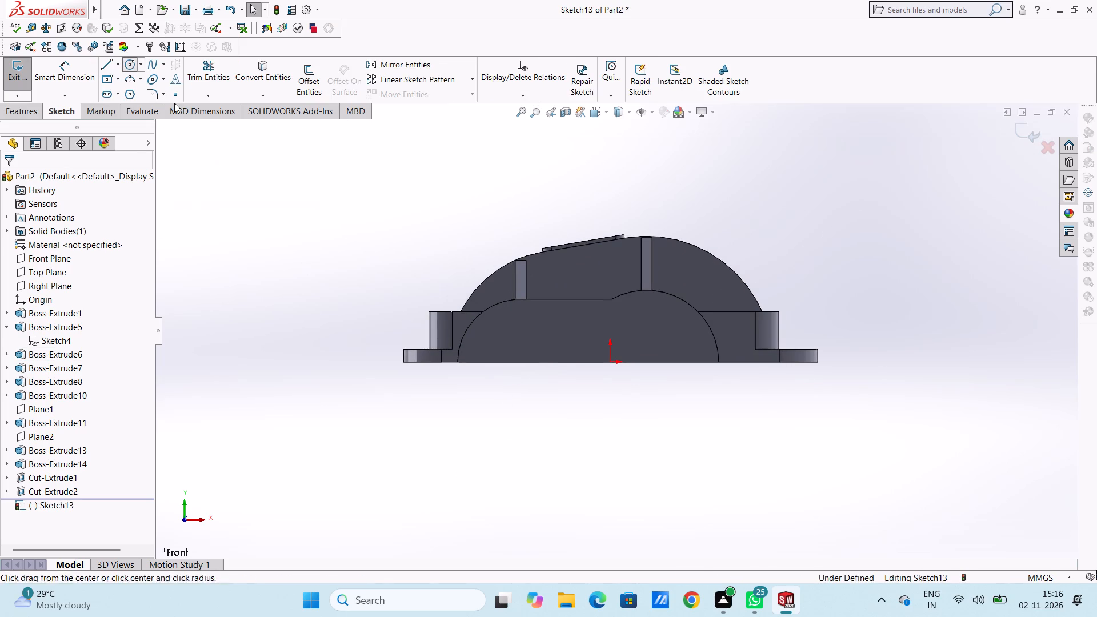
click(520, 362)
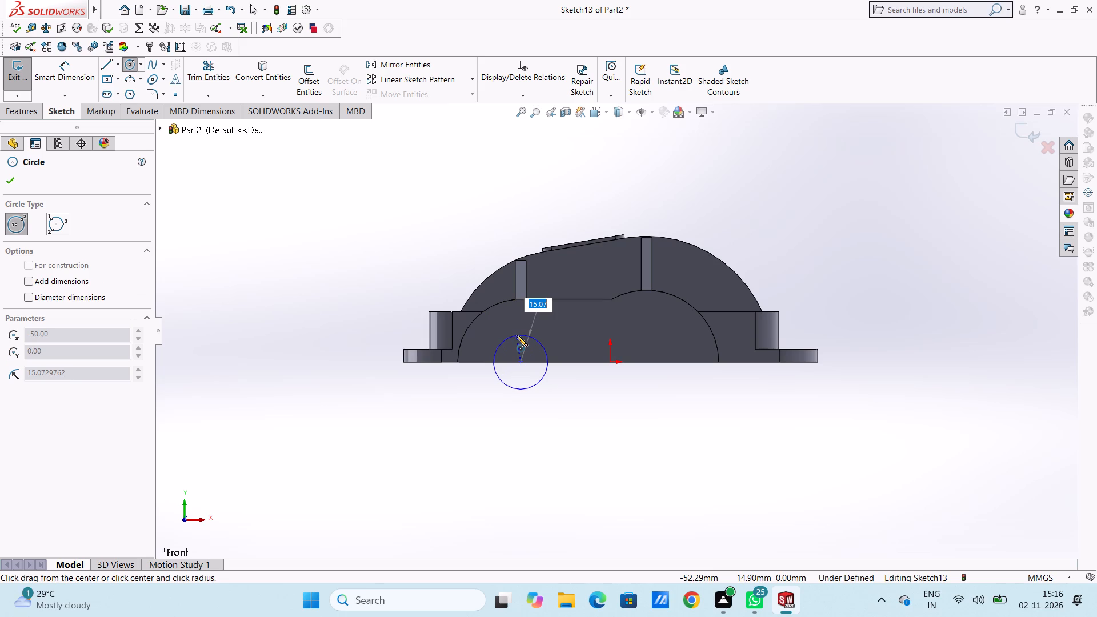
text(20)
key(Return)
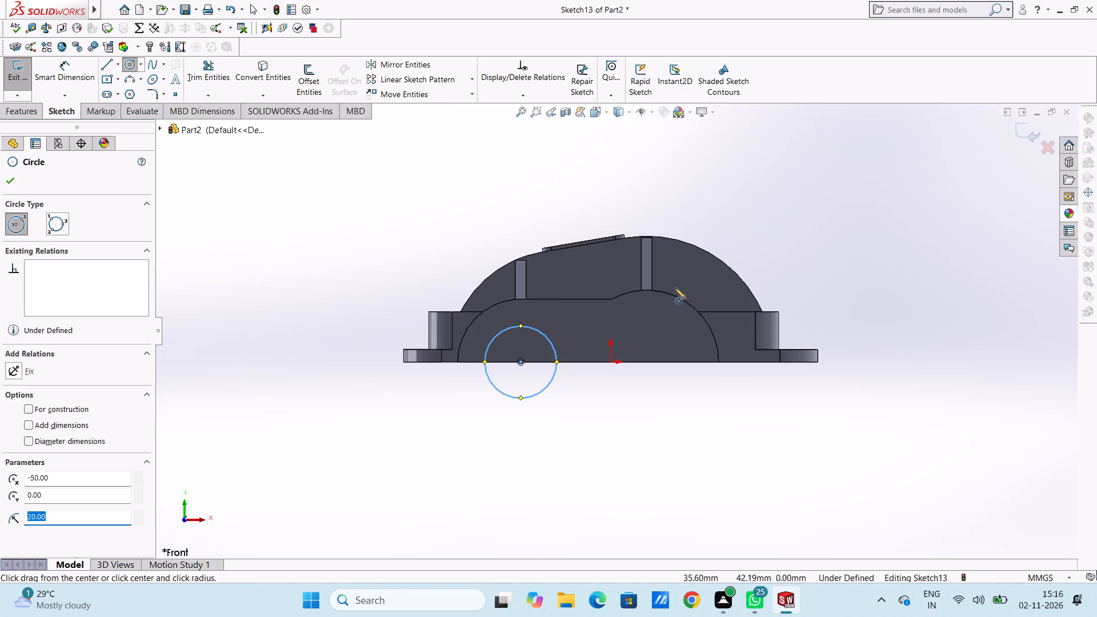
Sketch a 30 mm radius circle centred on the larger end arc's centre at the bottom edge.
click(646, 362)
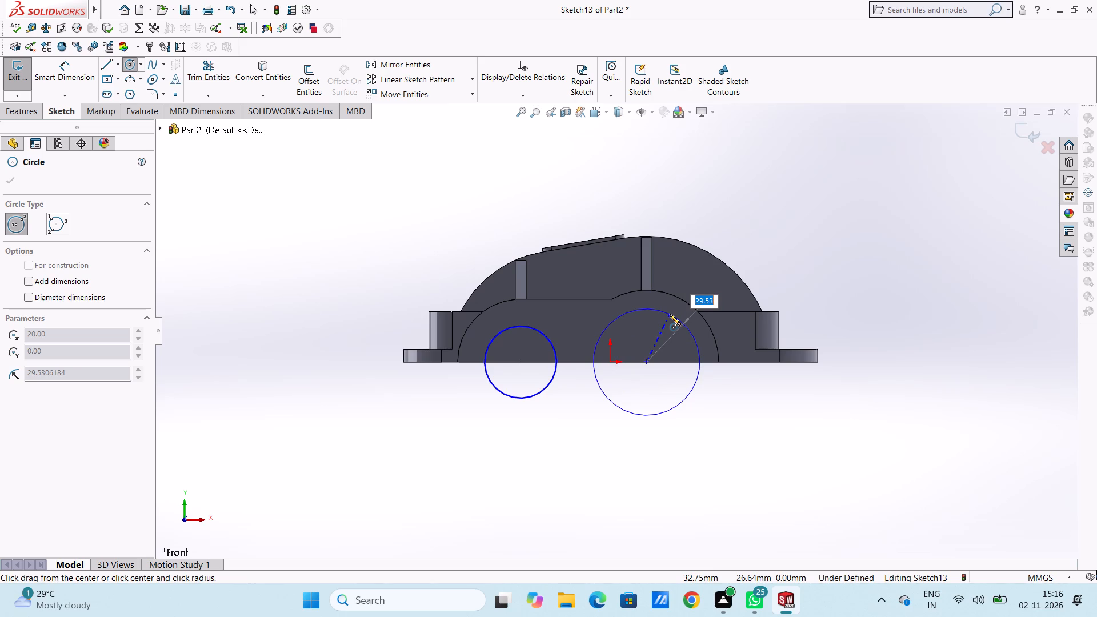
text(30)
key(Return)
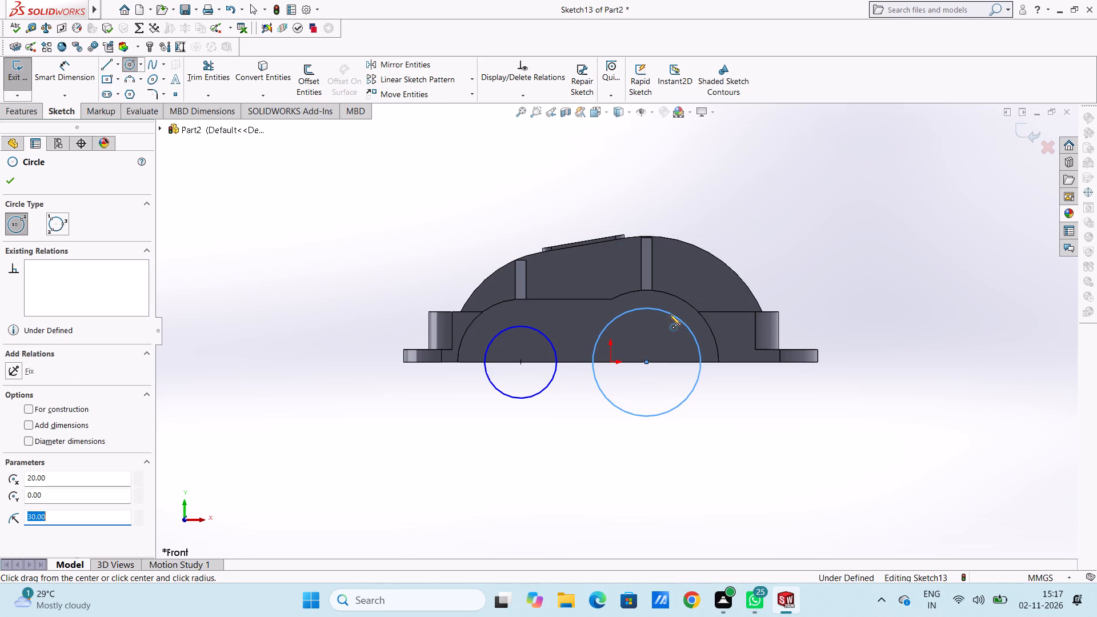
click(9, 175)
click(254, 223)
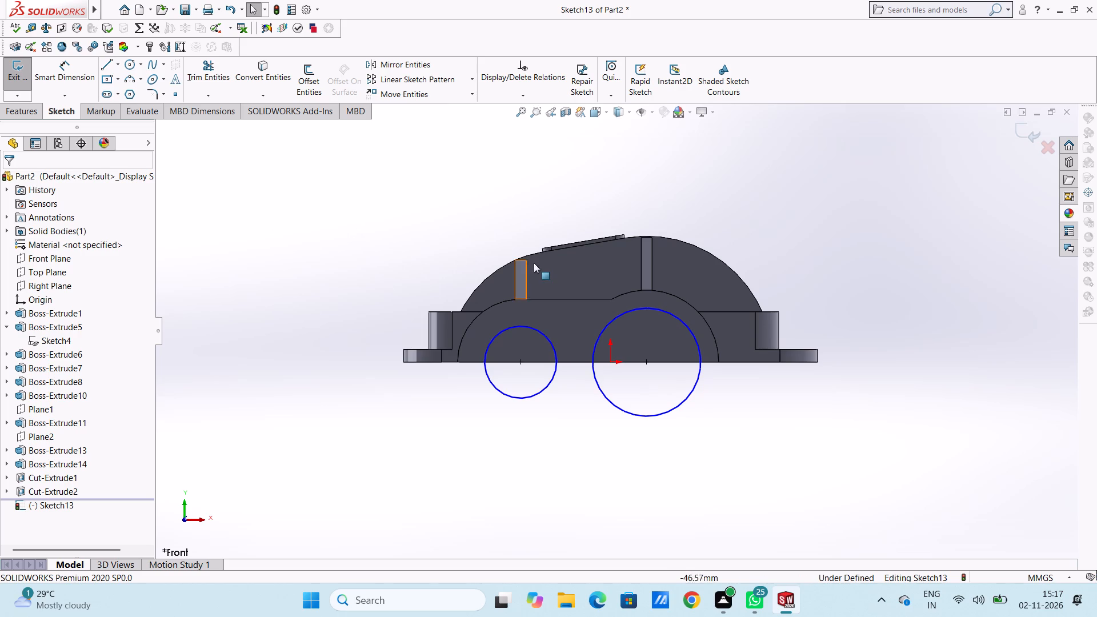
Dimension the diameters of the smaller and larger circles, placing each dimension outside the housing outline.
middle_drag(490, 218, 482, 229)
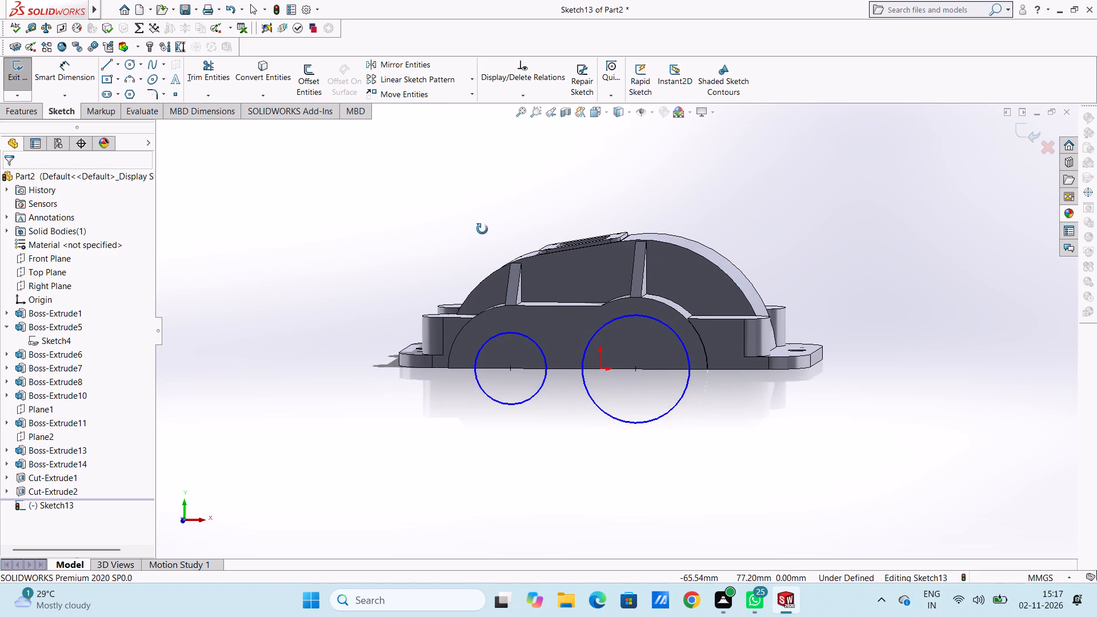
middle_drag(482, 229, 490, 227)
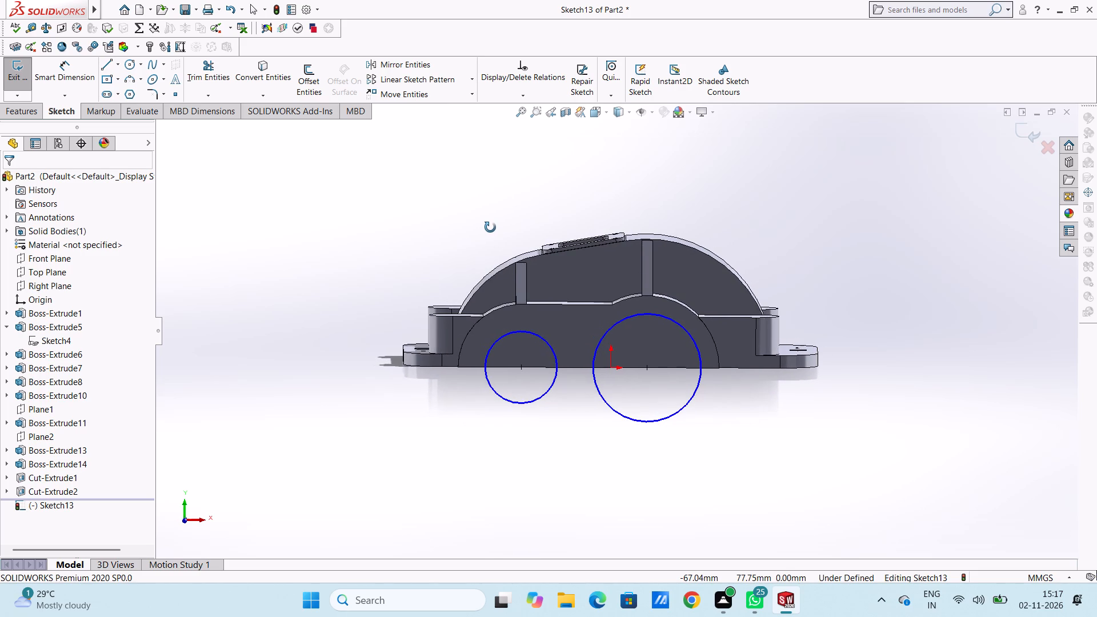
middle_drag(490, 227, 491, 227)
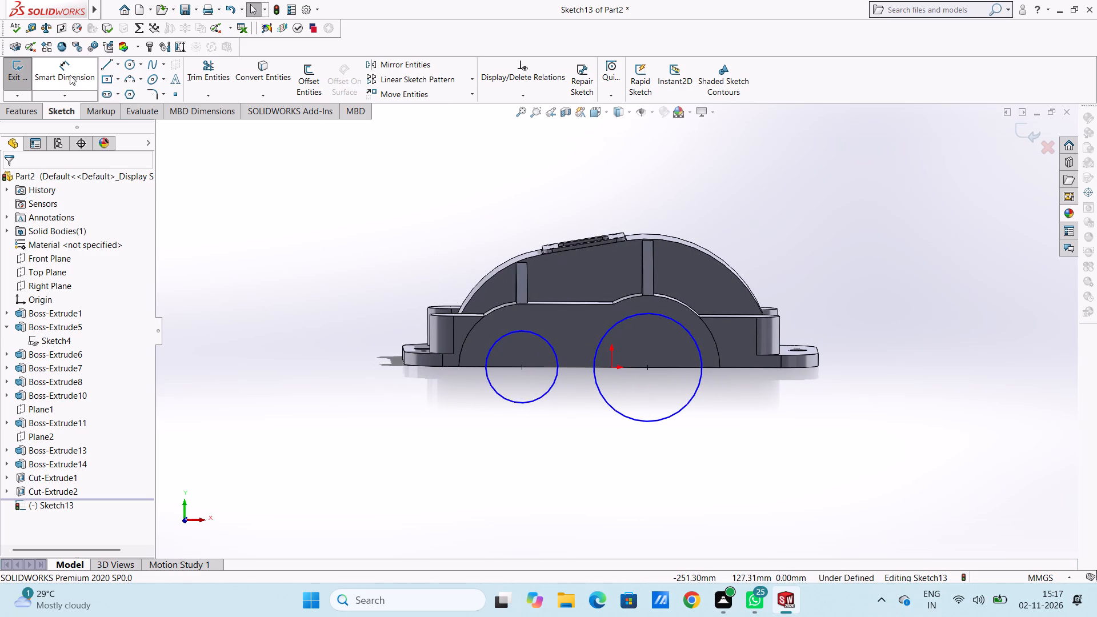
click(69, 73)
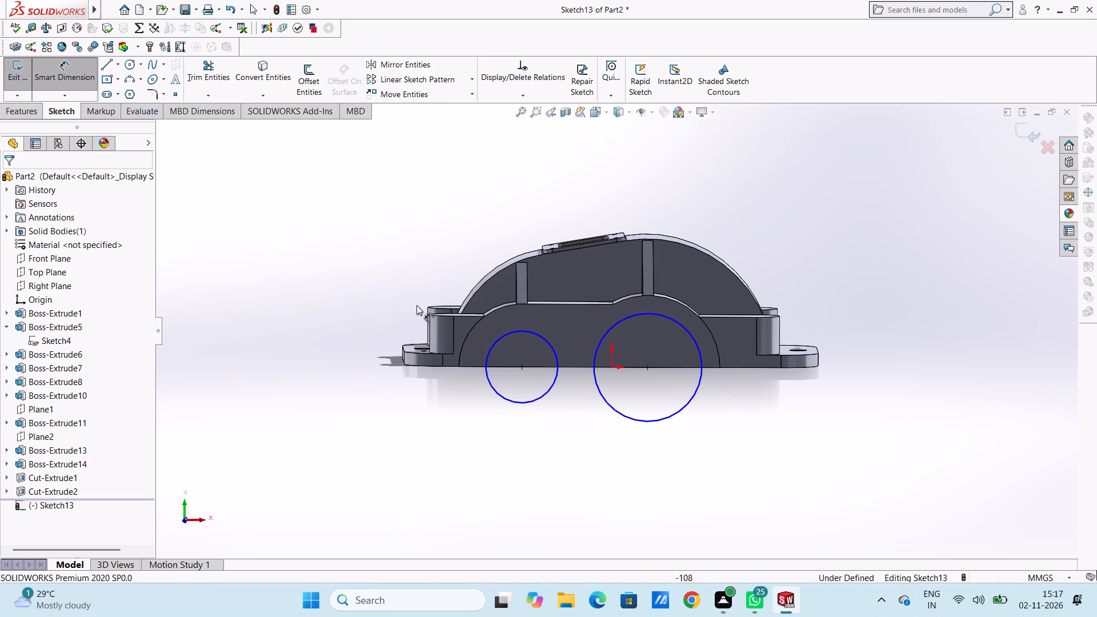
click(498, 342)
click(338, 230)
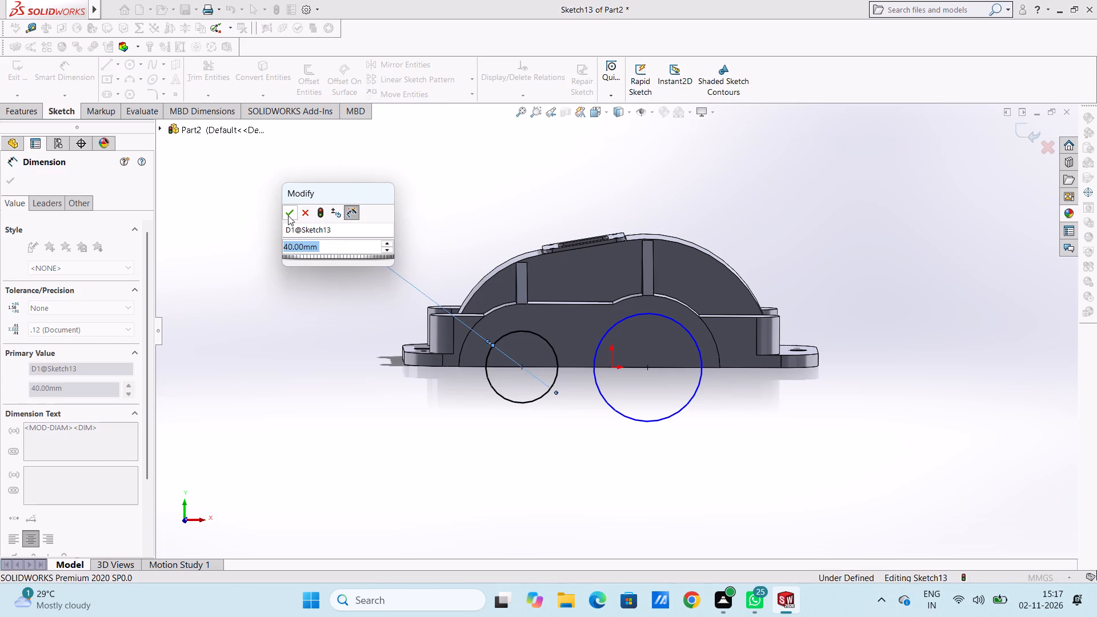
click(288, 215)
click(266, 269)
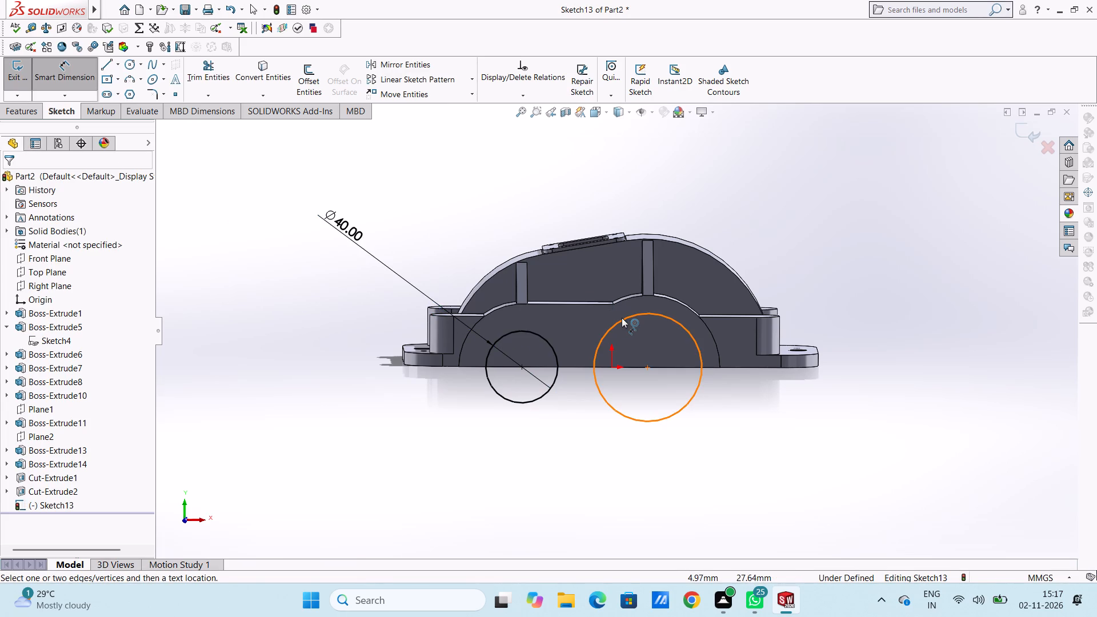
click(622, 318)
click(884, 246)
click(831, 225)
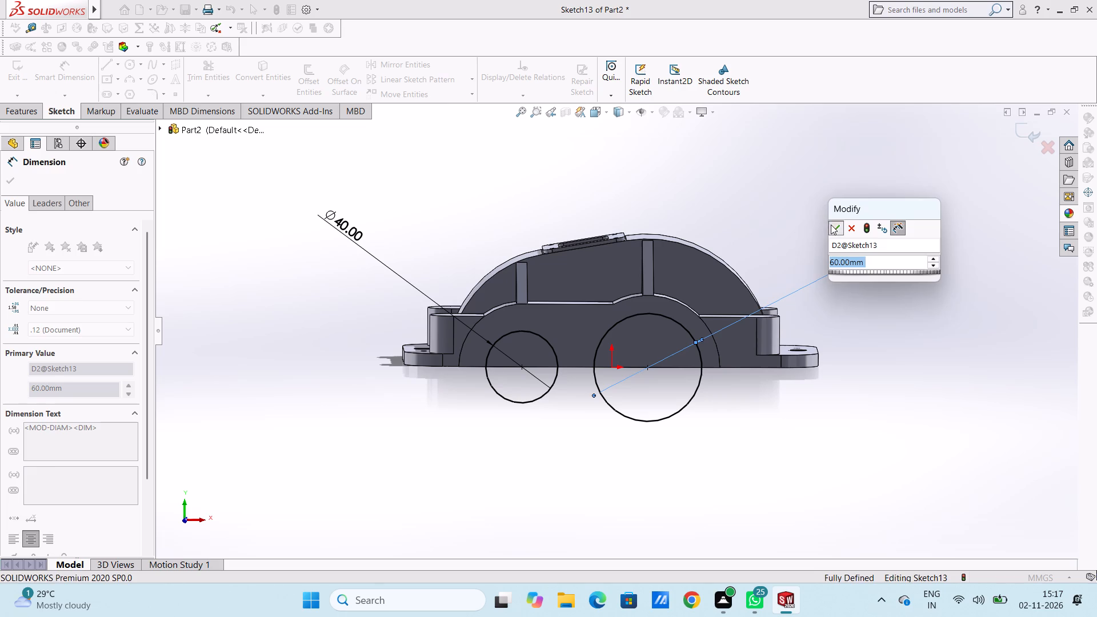
click(815, 223)
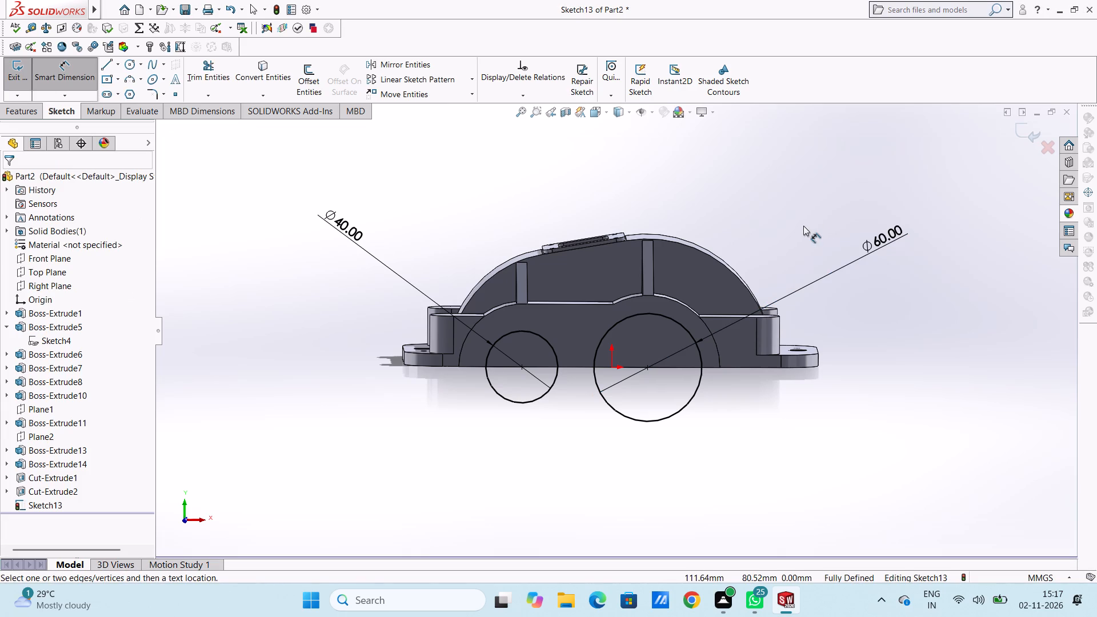
Sketch a 20 mm horizontal line along the housing's bottom edge, bridging the gap between the facing sides of the two circles.
key(ctrl+1)
scroll(593, 394, down, 1)
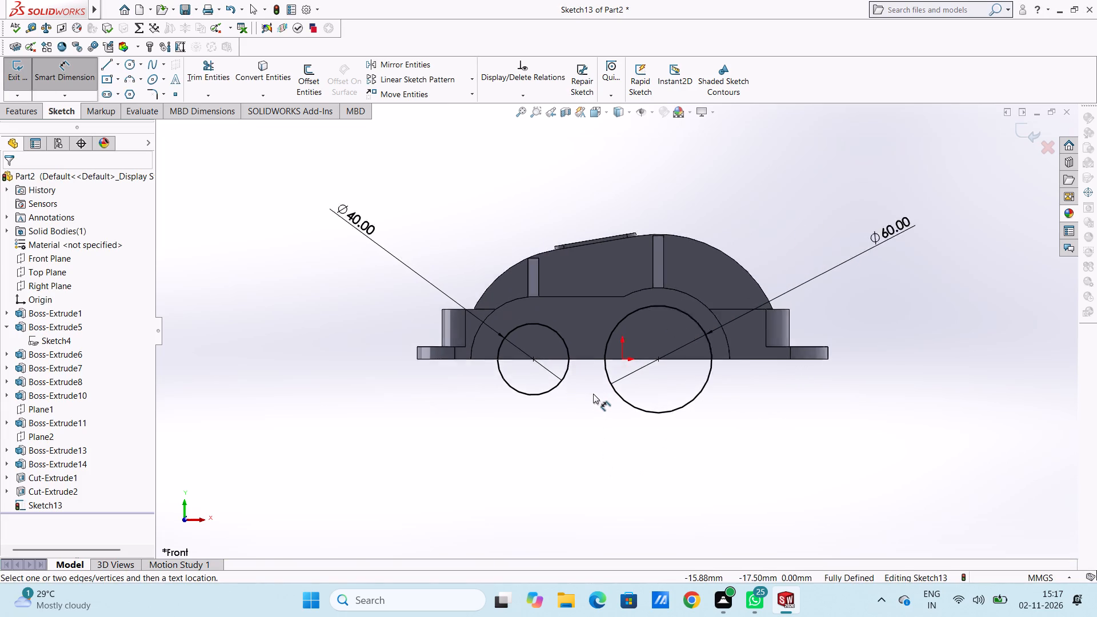
scroll(593, 394, down, 2)
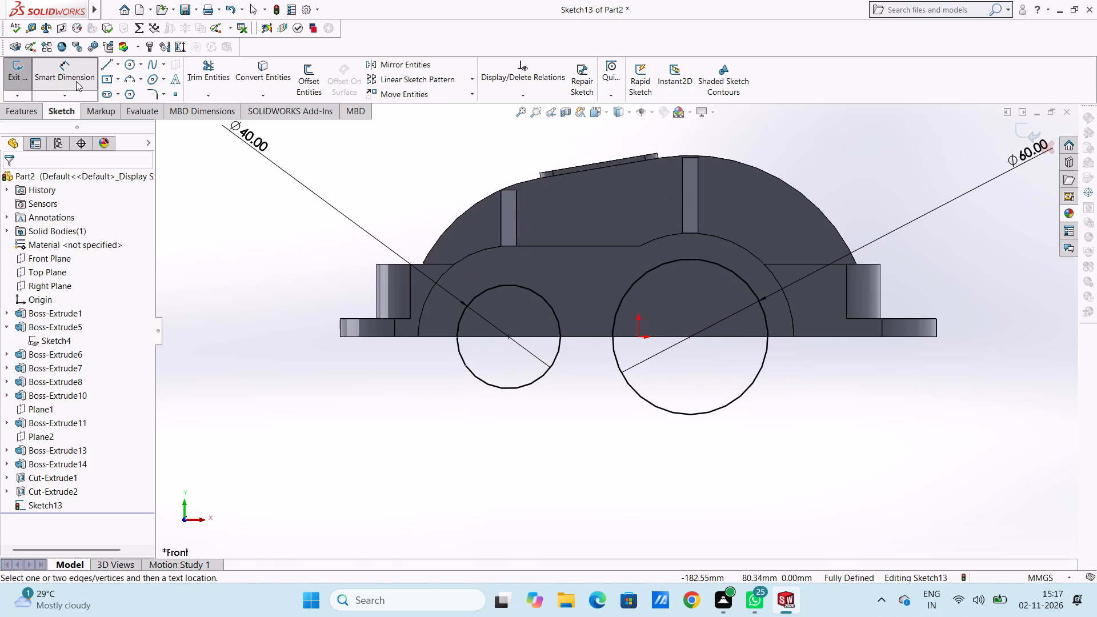
click(76, 81)
click(112, 68)
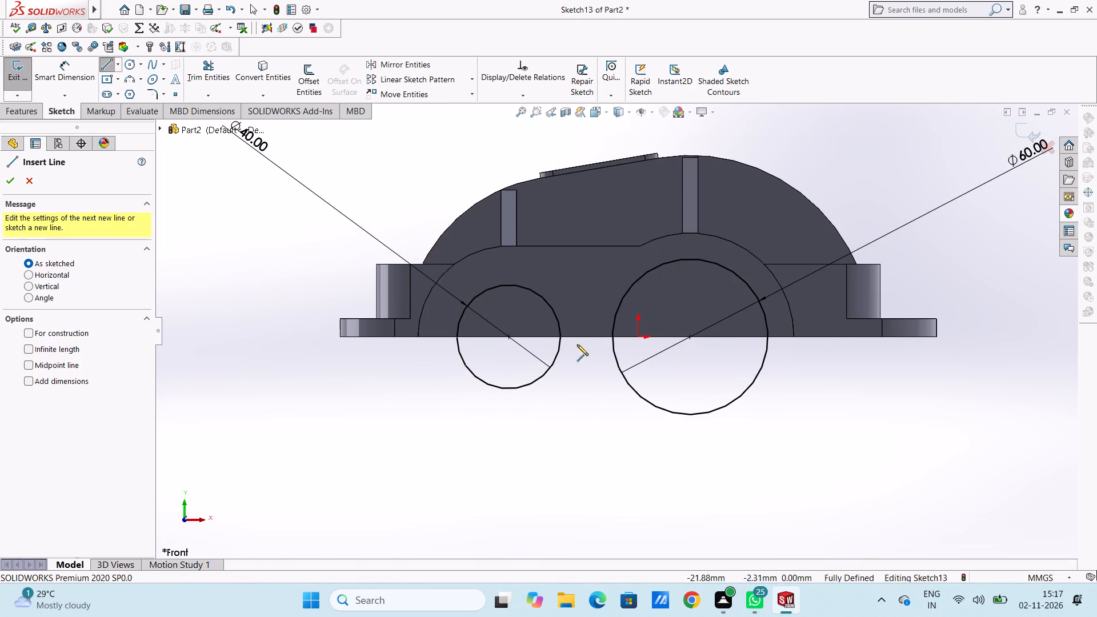
click(562, 339)
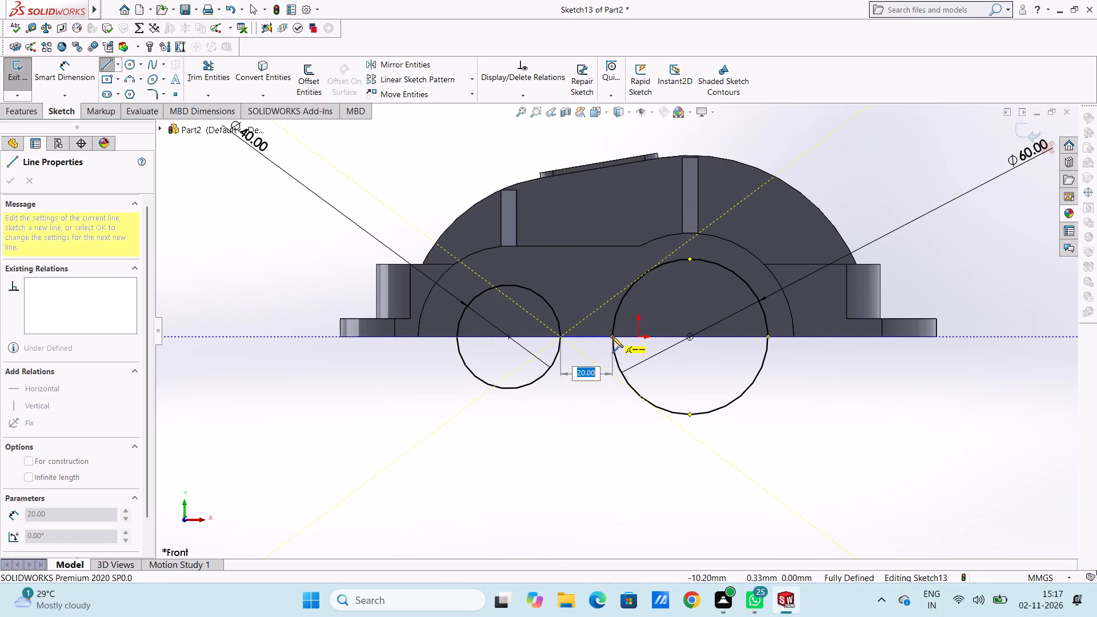
click(612, 338)
right_click(690, 288)
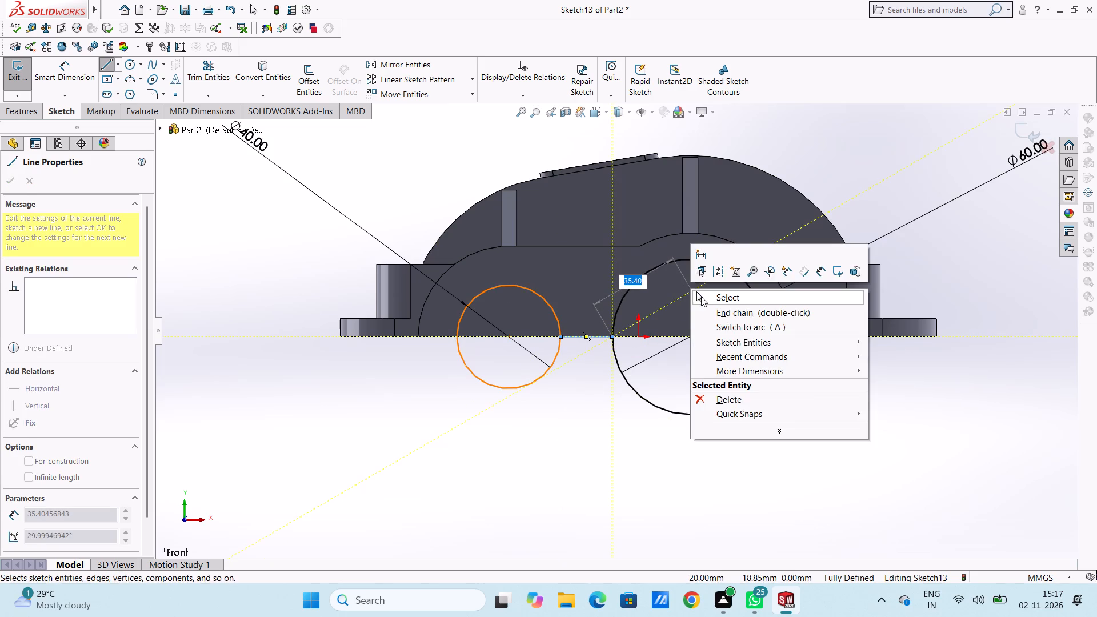
click(701, 297)
click(585, 388)
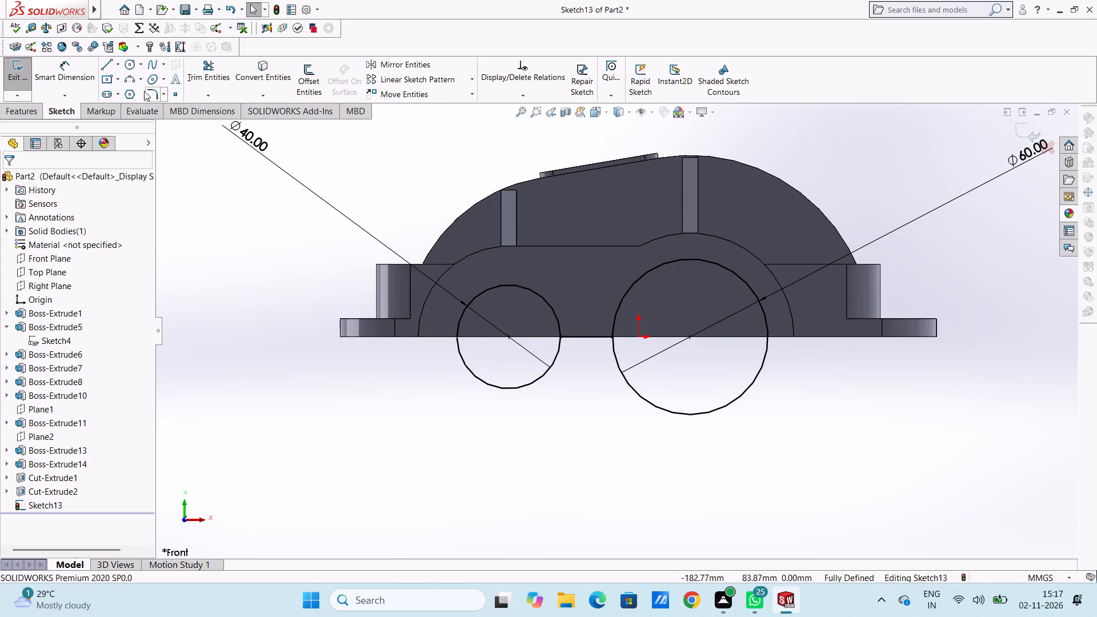
Sketch a 120 mm horizontal line along the bottom edge, from the smaller circle's outer side to the larger circle's outer side.
click(110, 66)
scroll(556, 372, down, 2)
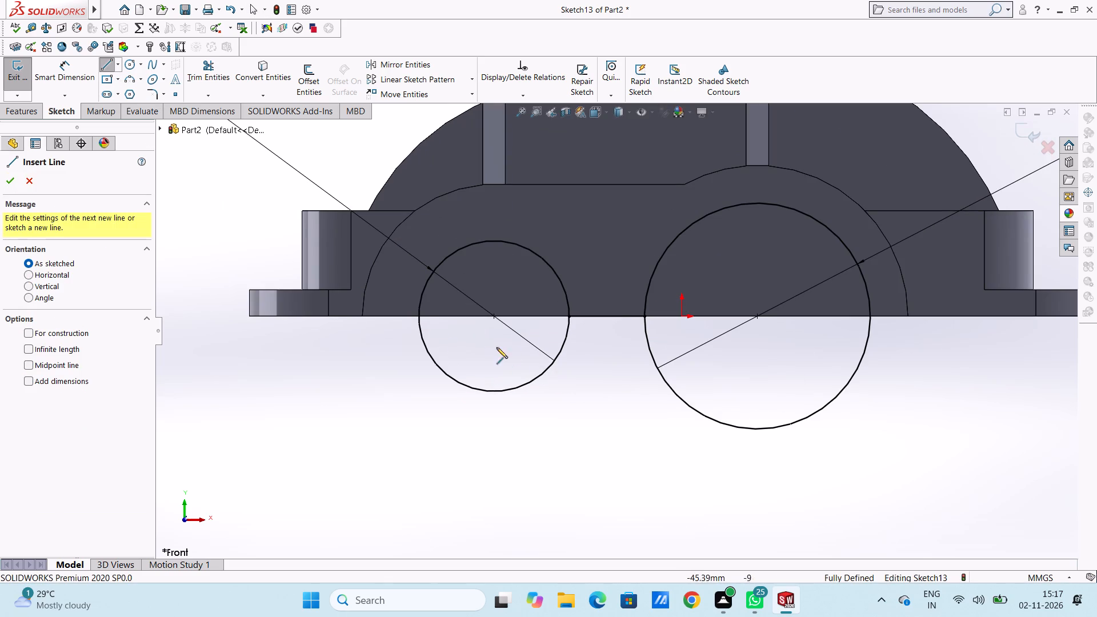
click(419, 316)
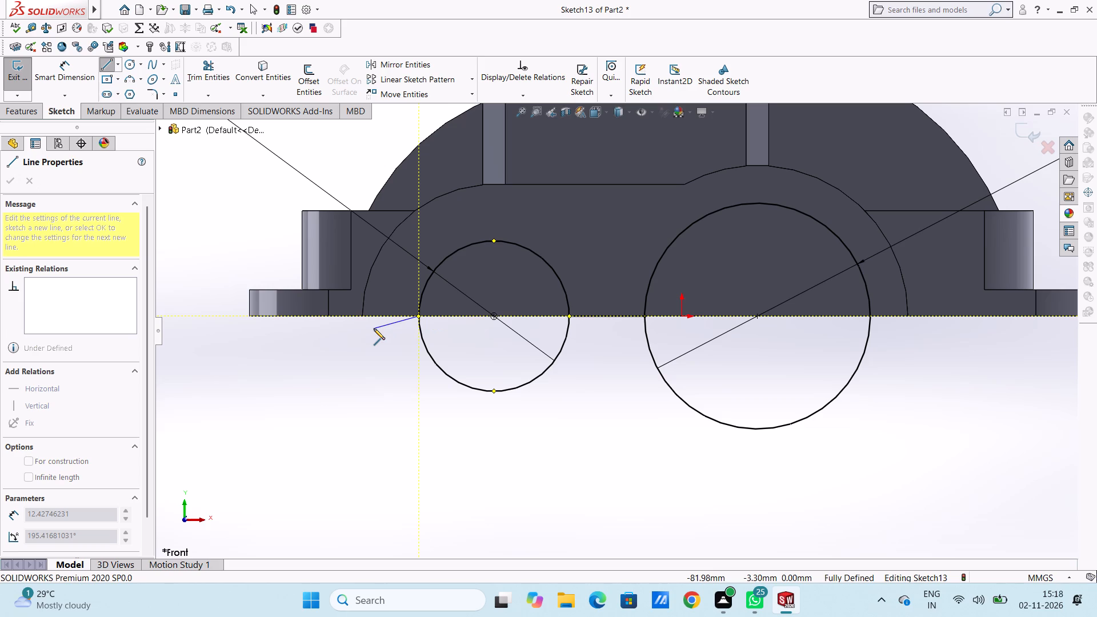
click(870, 316)
right_click(931, 201)
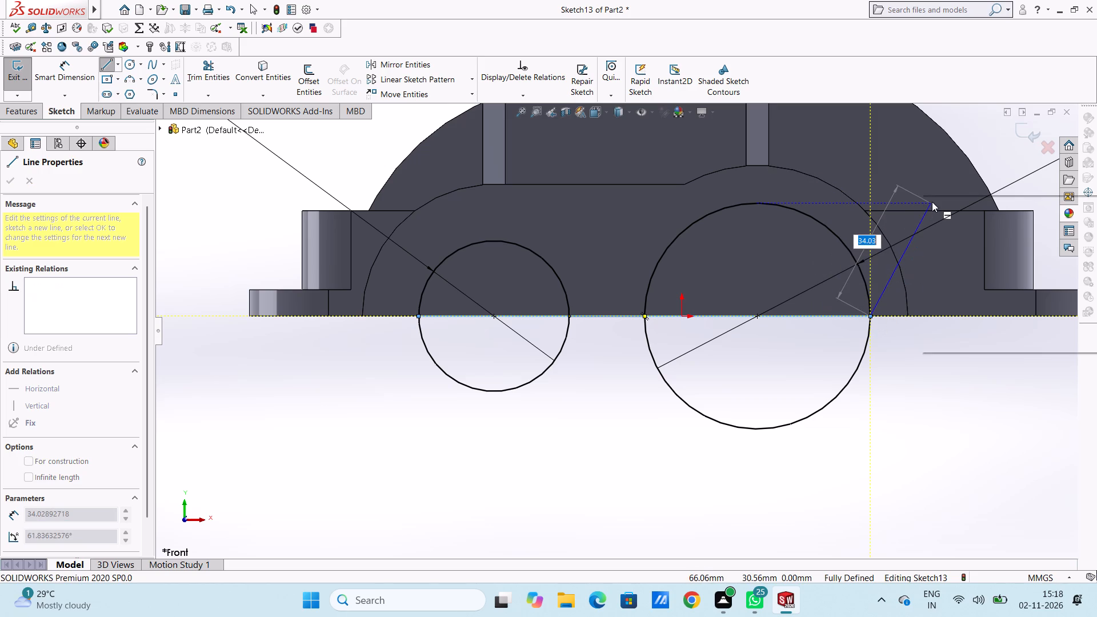
click(935, 207)
click(905, 374)
scroll(796, 383, up, 4)
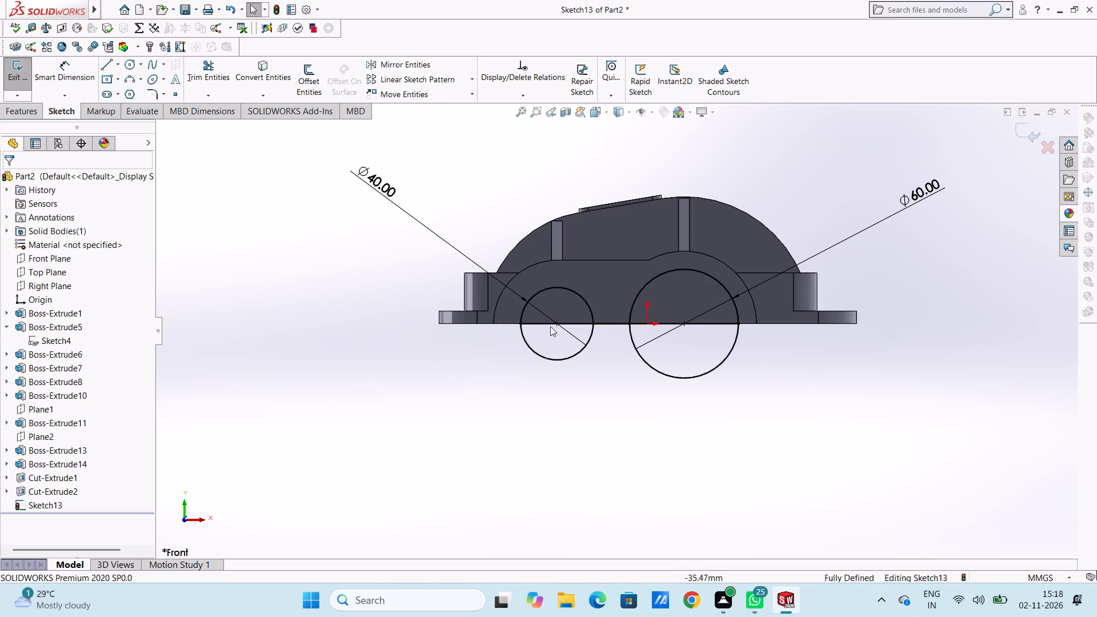
Trim away the lower halves of both circles below the horizontal line, leaving two semicircular profiles.
click(207, 74)
scroll(611, 367, down, 3)
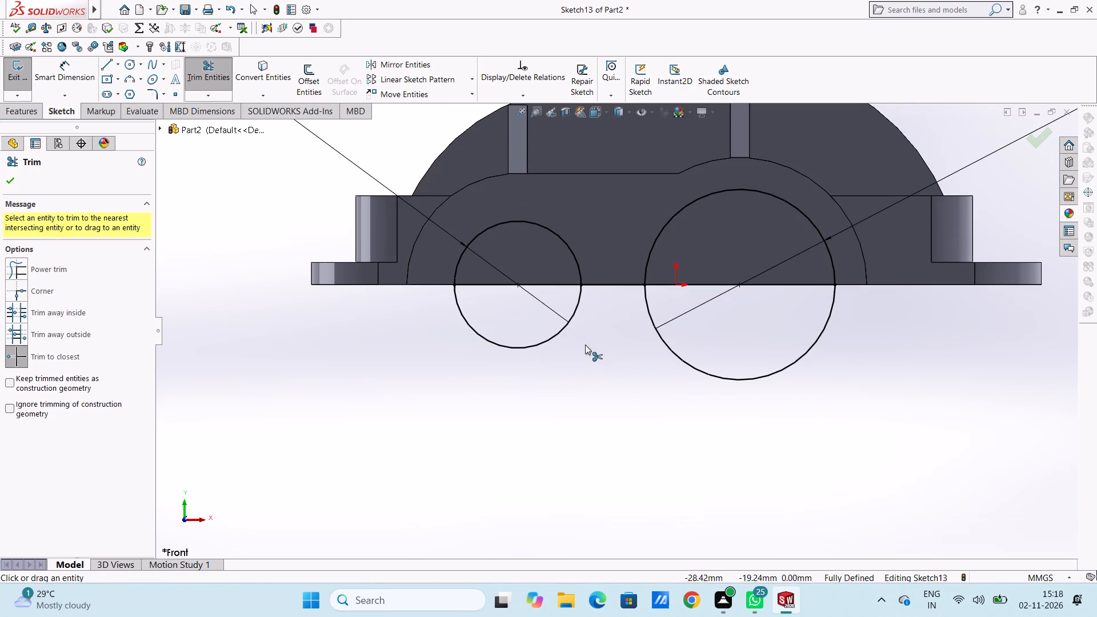
click(553, 338)
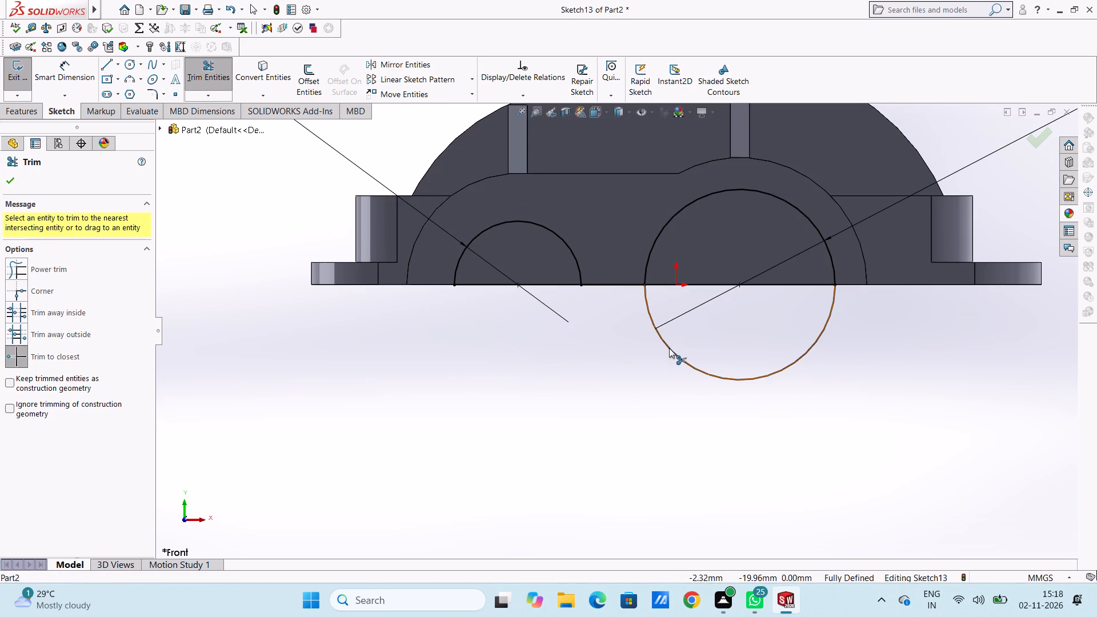
click(669, 348)
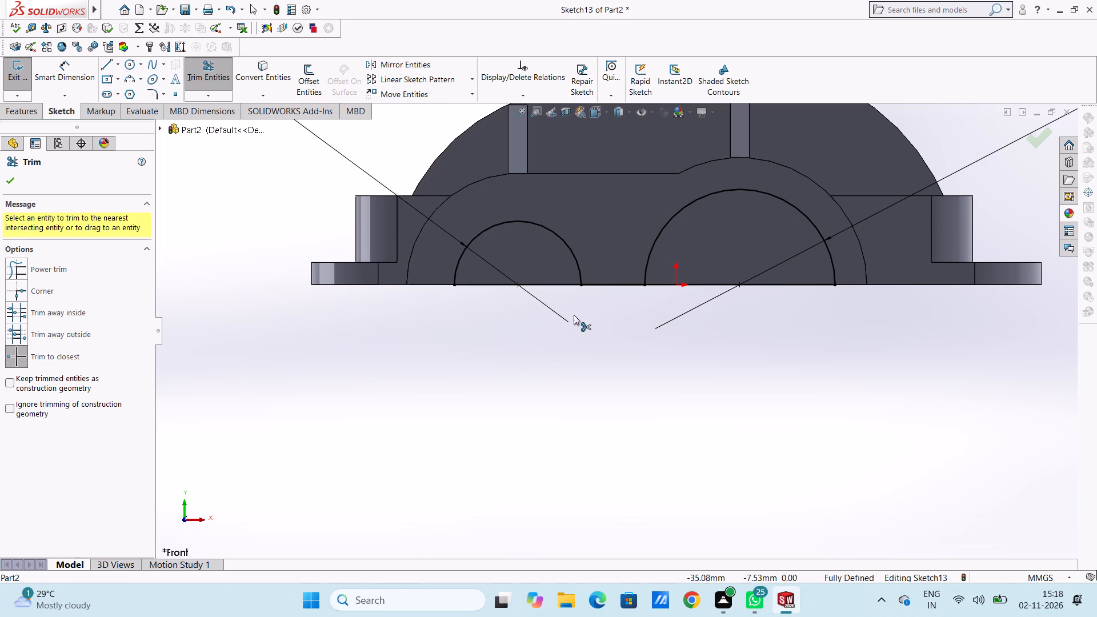
click(15, 182)
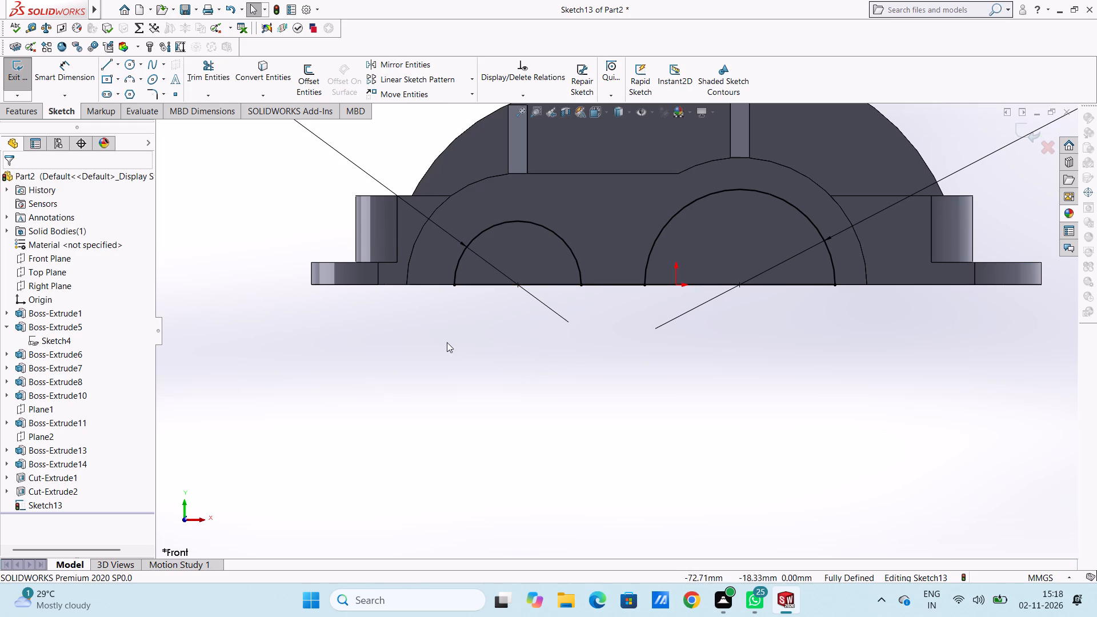
Cut-extrude the two semicircular regions from the front boss face through the whole width of the housing.
scroll(447, 341, up, 4)
scroll(739, 183, down, 3)
middle_drag(738, 201, 712, 237)
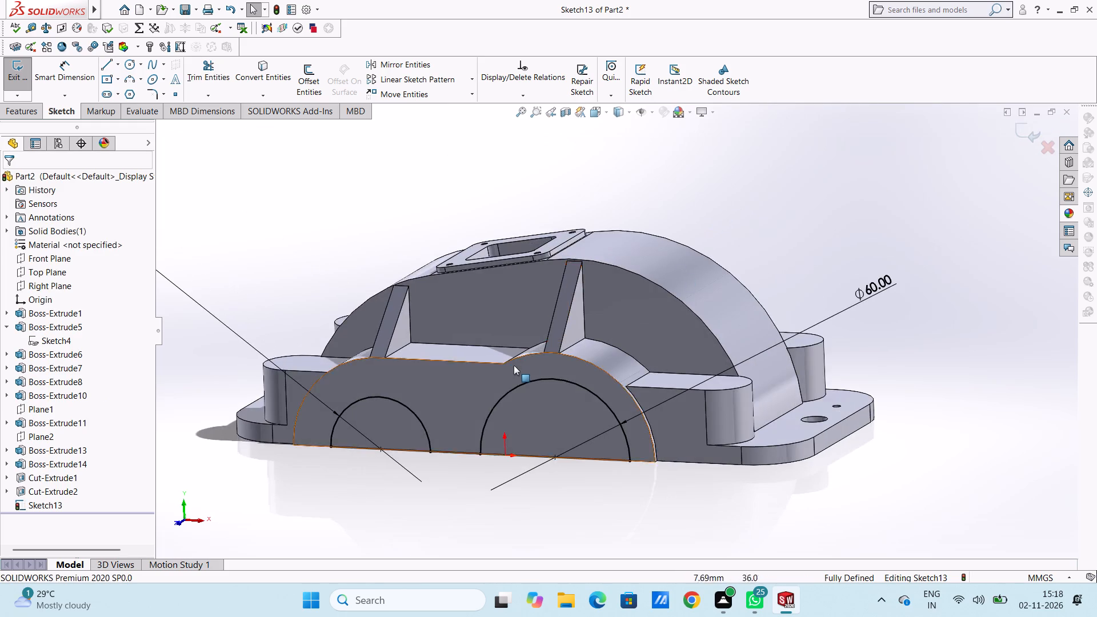
scroll(513, 366, up, 3)
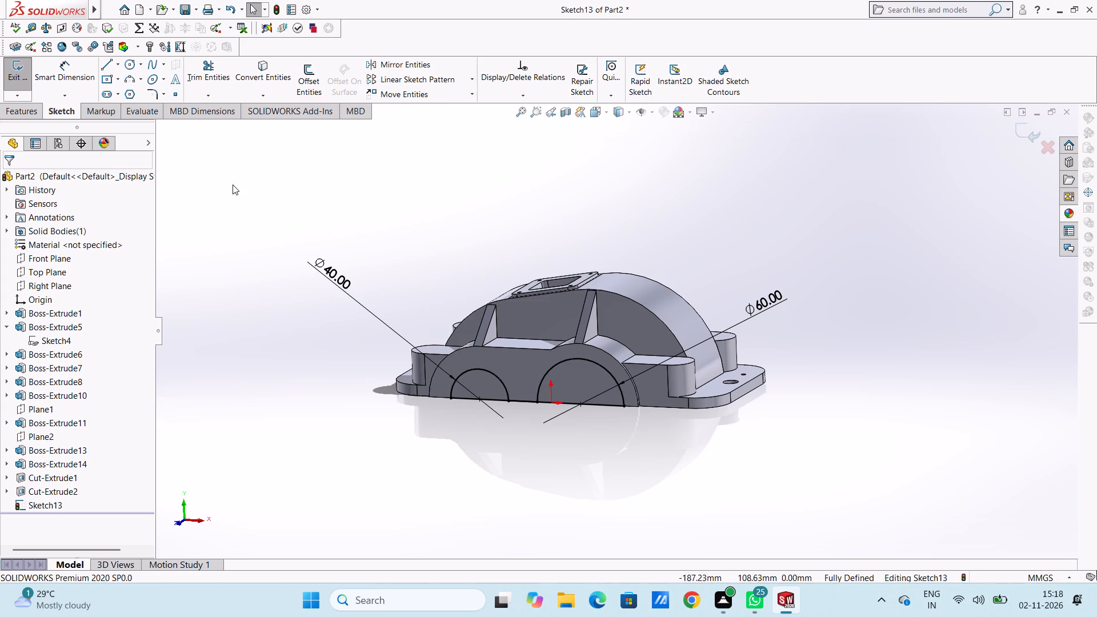
click(23, 111)
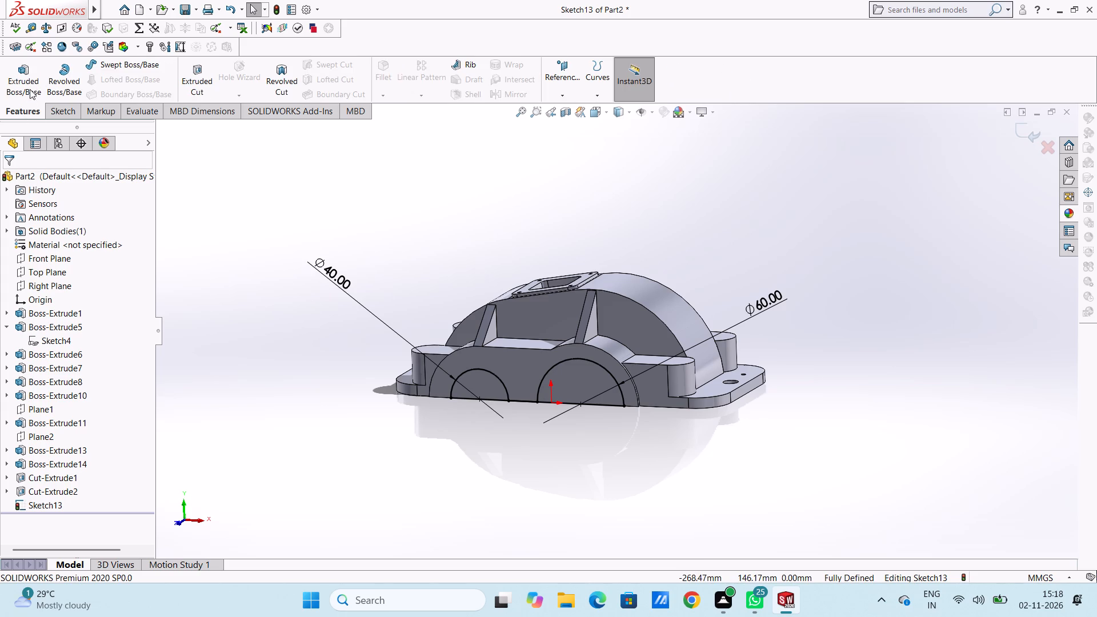
click(196, 77)
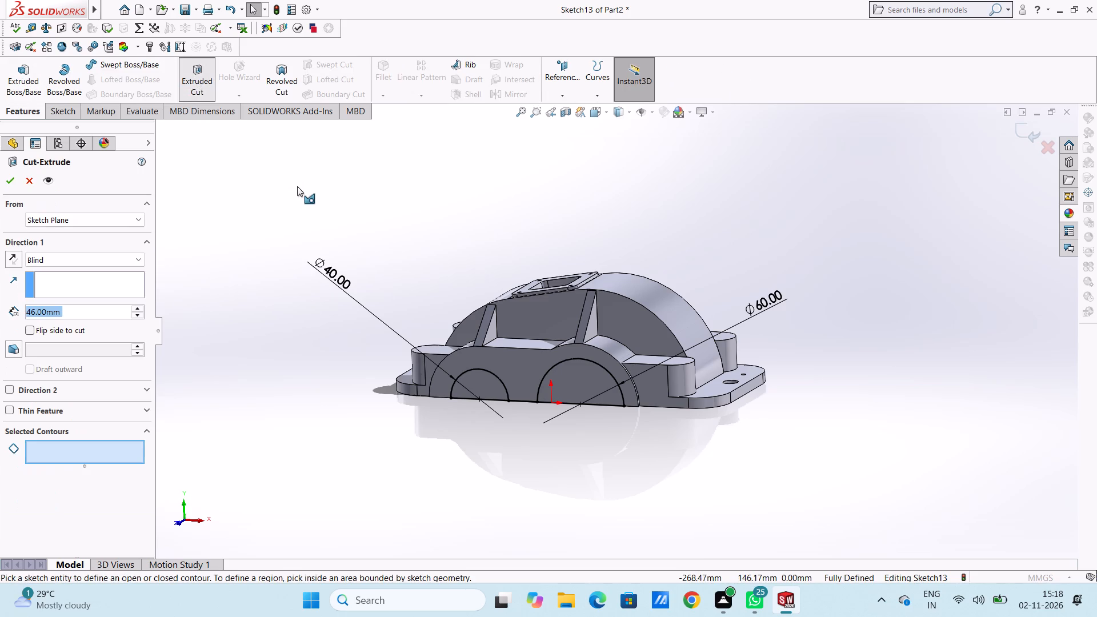
click(490, 388)
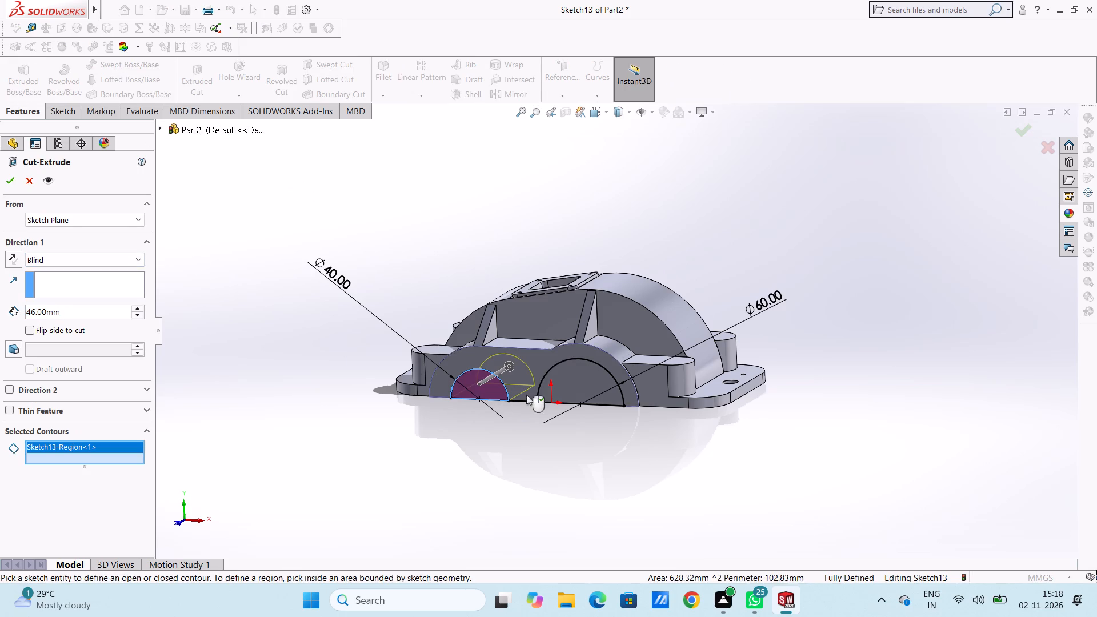
click(590, 387)
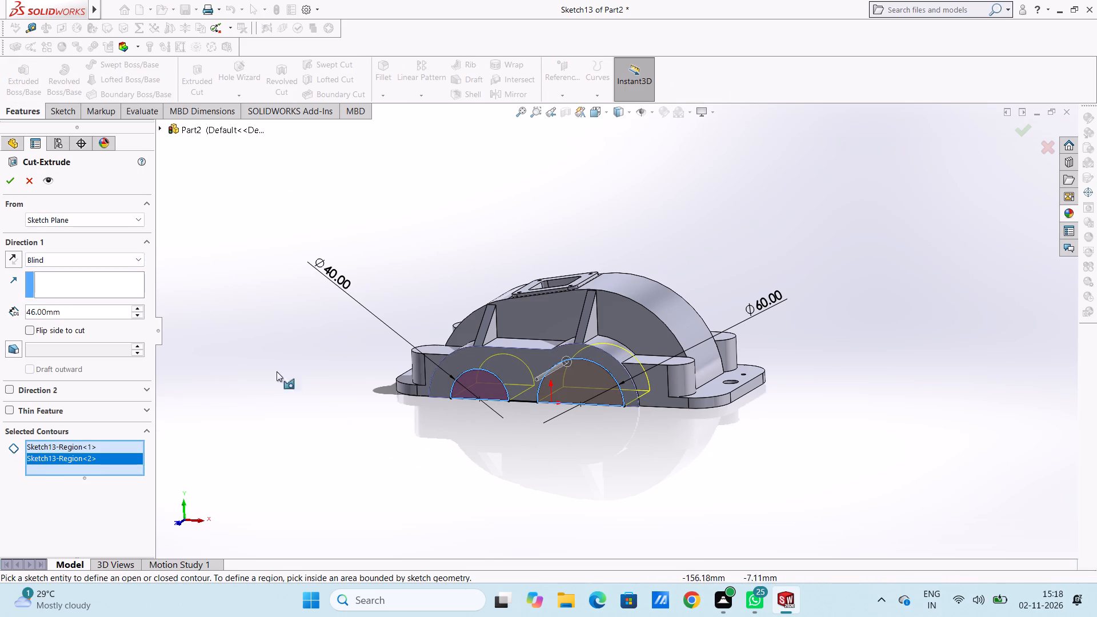
click(115, 261)
click(101, 282)
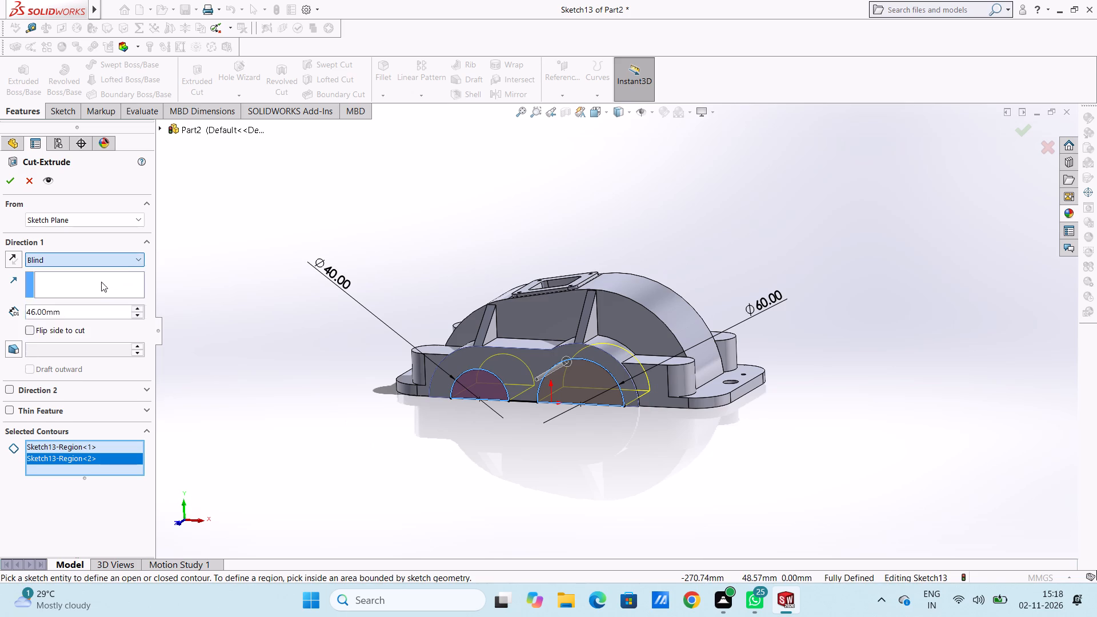
click(13, 183)
click(349, 235)
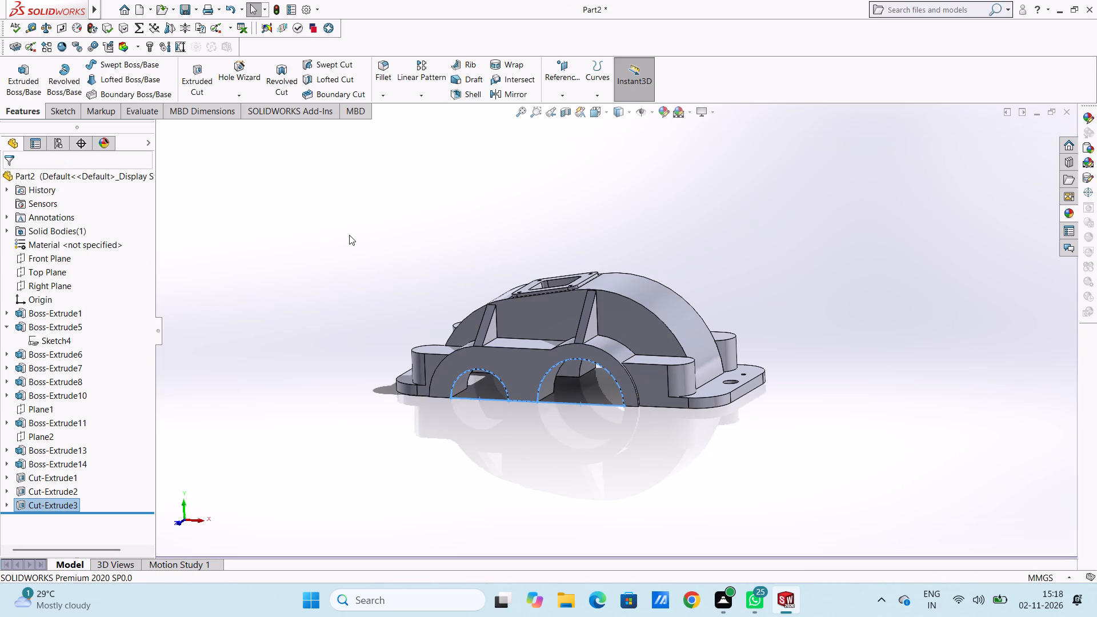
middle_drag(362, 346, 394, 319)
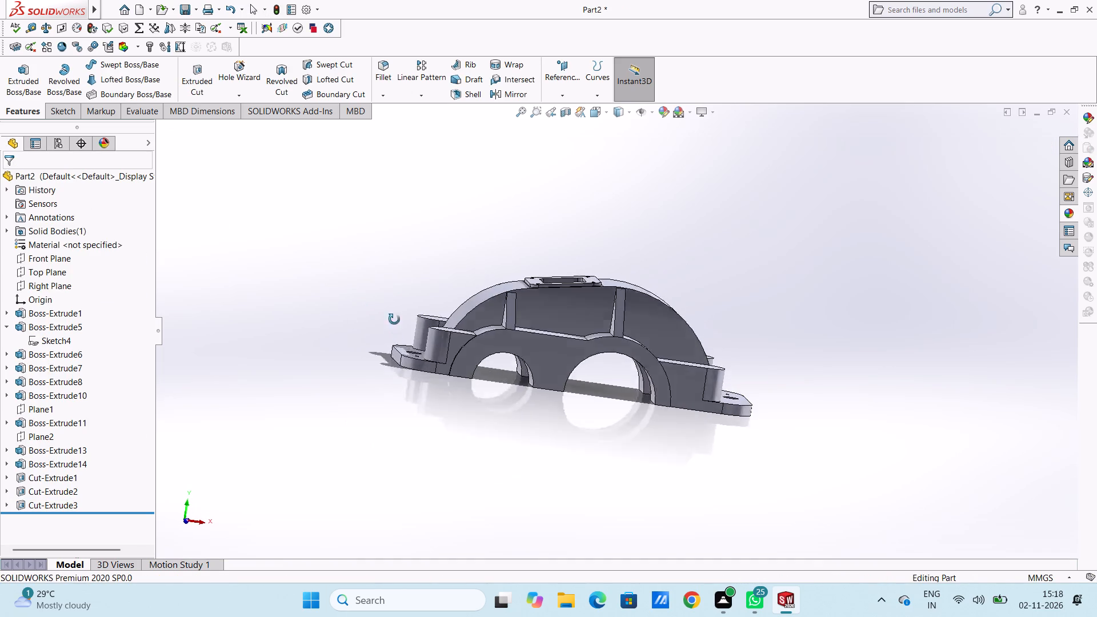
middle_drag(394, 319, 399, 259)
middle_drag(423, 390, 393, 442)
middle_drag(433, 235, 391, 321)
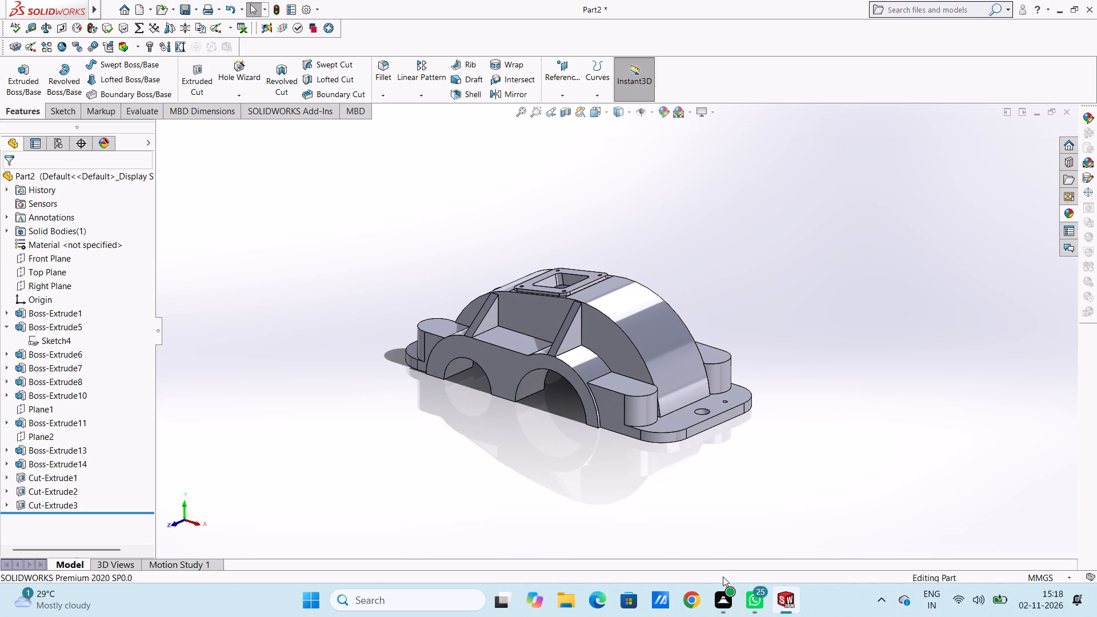
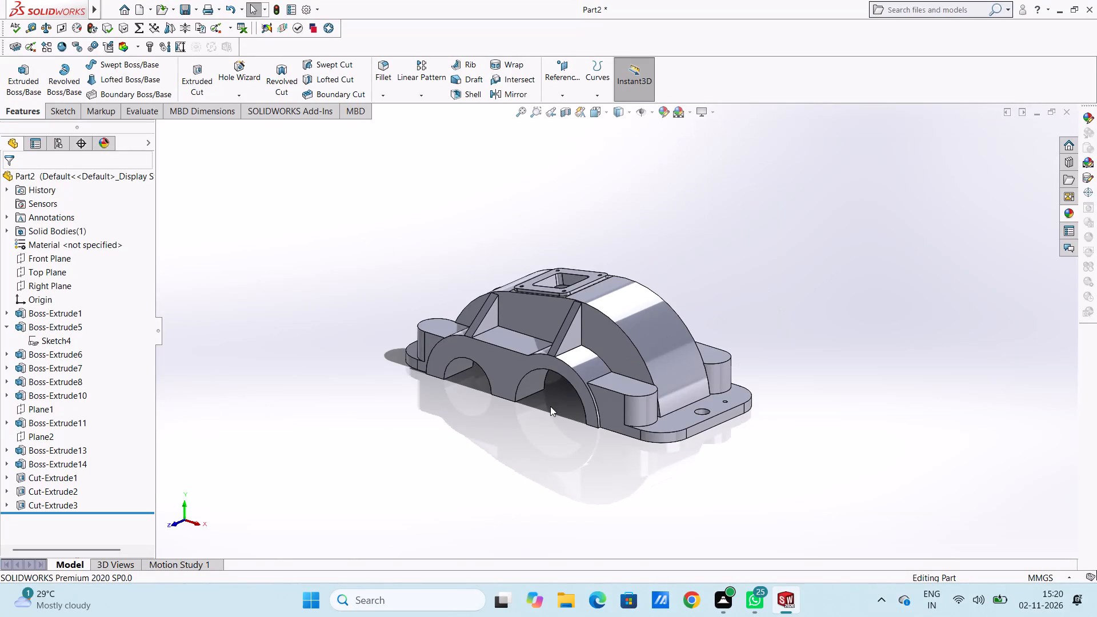
Examine the two semicircular openings and the hollow interior of the housing from several angles.
middle_drag(551, 411, 567, 430)
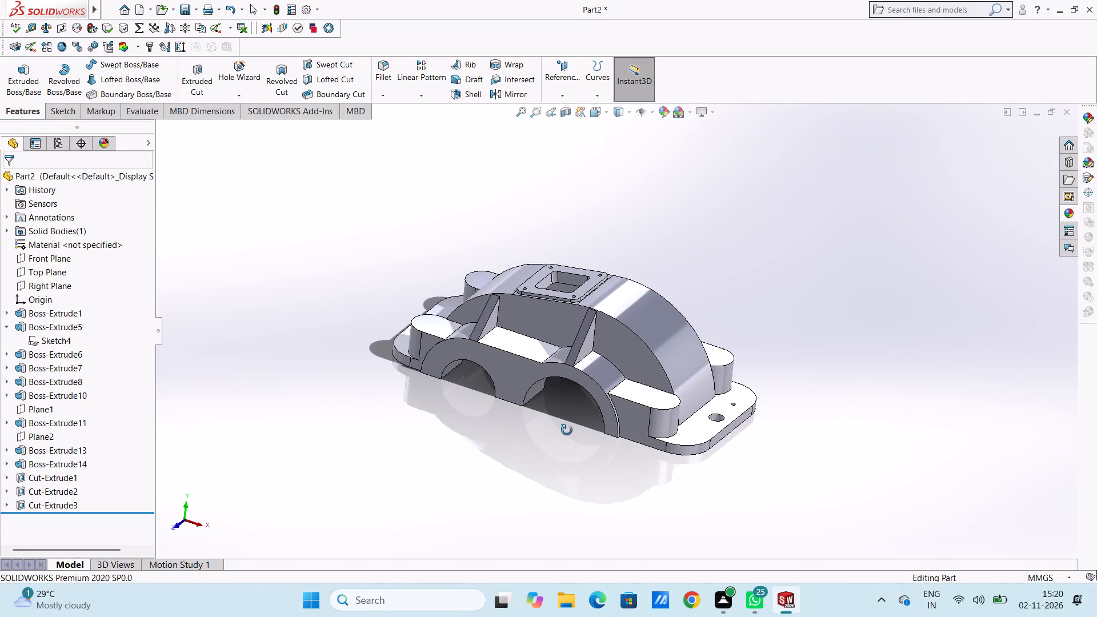
middle_drag(567, 430, 567, 430)
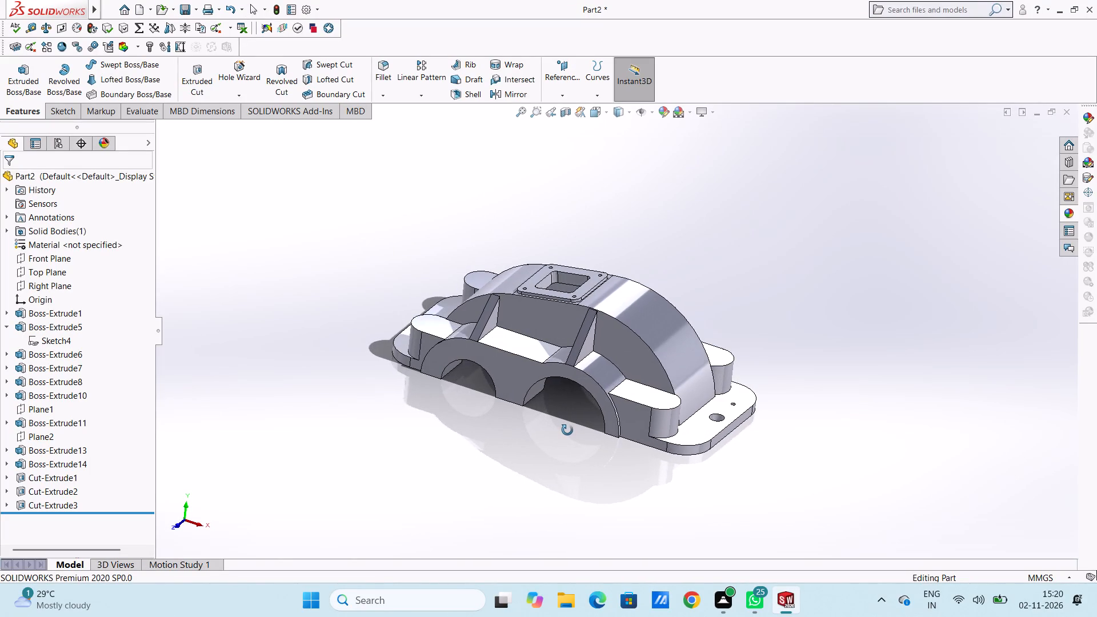
middle_drag(567, 430, 591, 324)
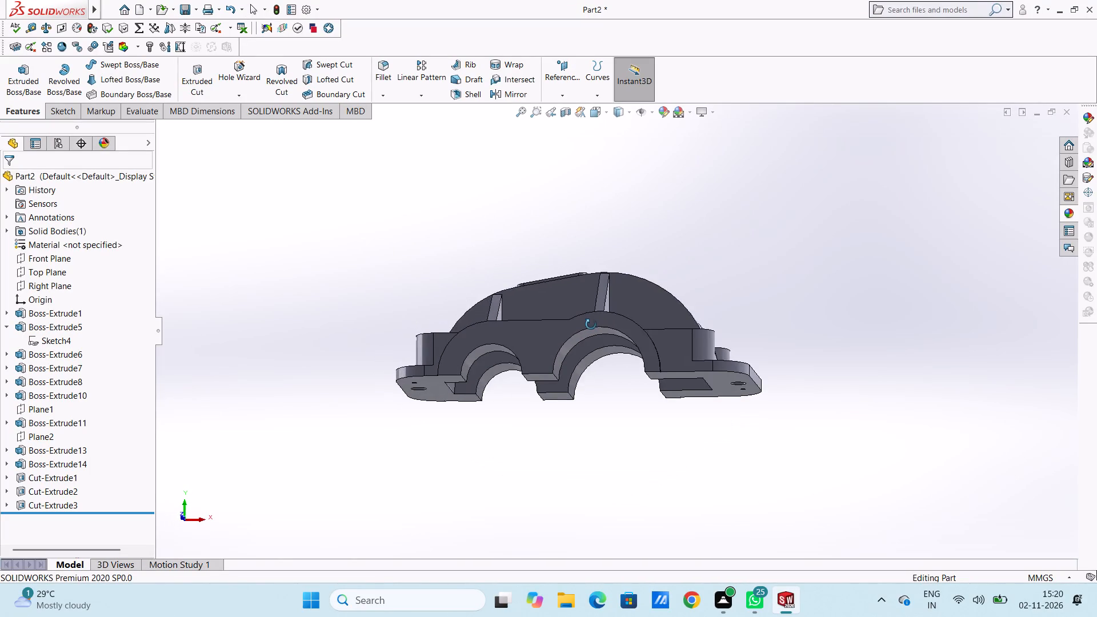
middle_drag(591, 324, 559, 326)
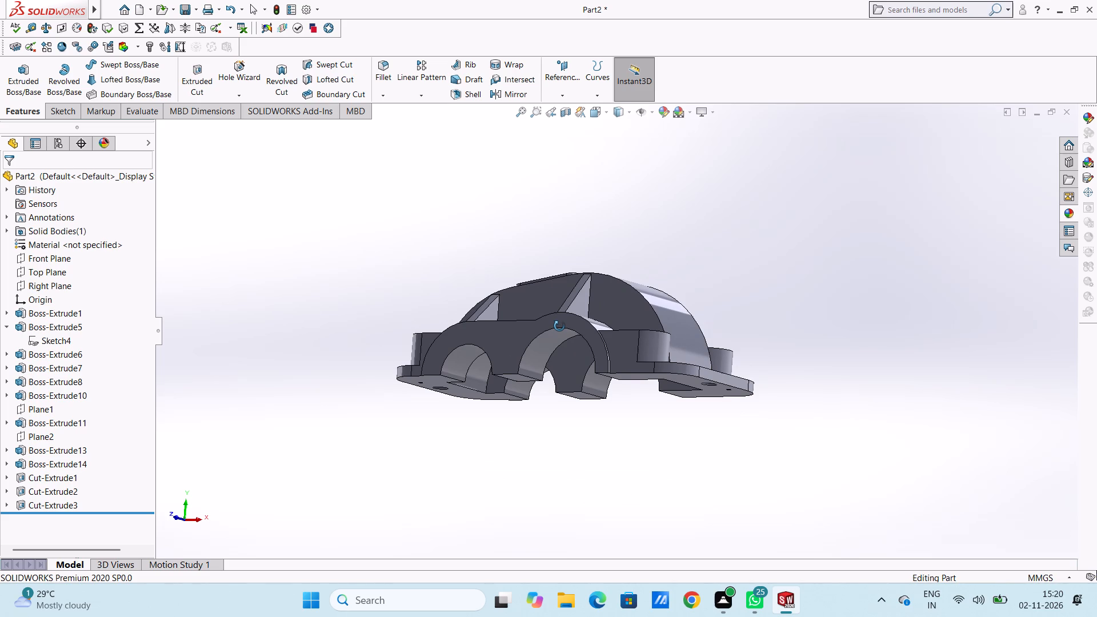
middle_drag(559, 326, 574, 372)
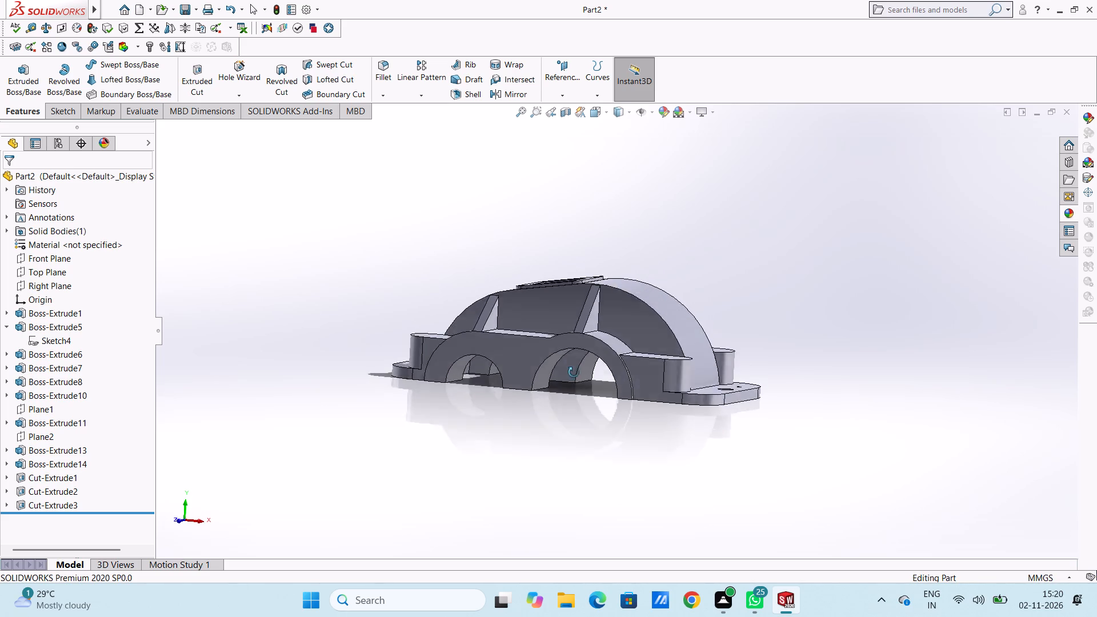
middle_drag(574, 372, 620, 472)
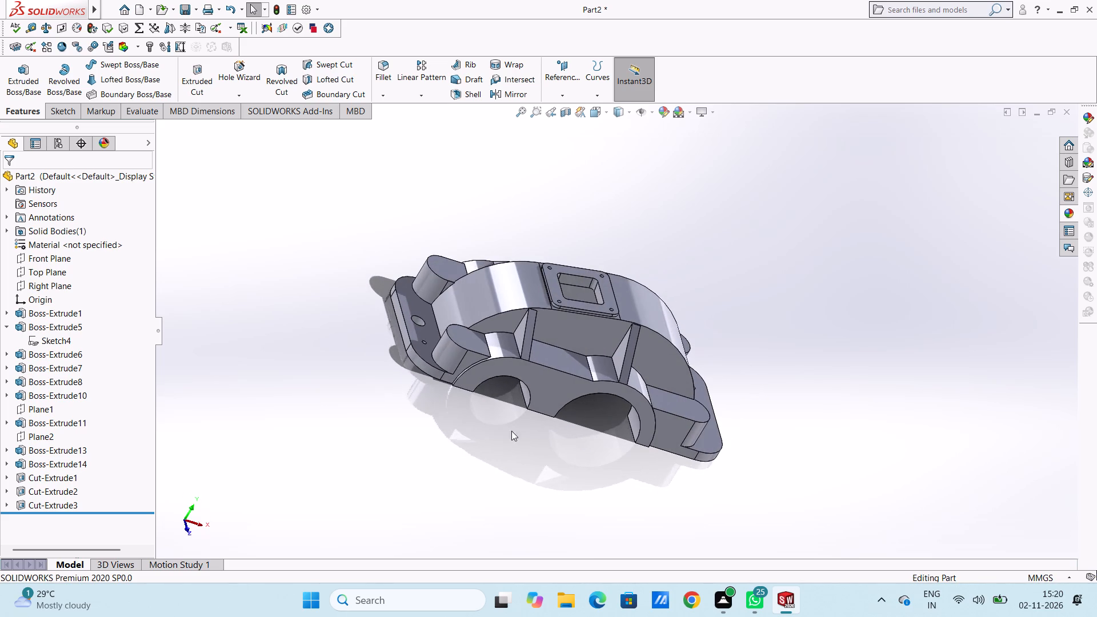
middle_drag(474, 435, 483, 378)
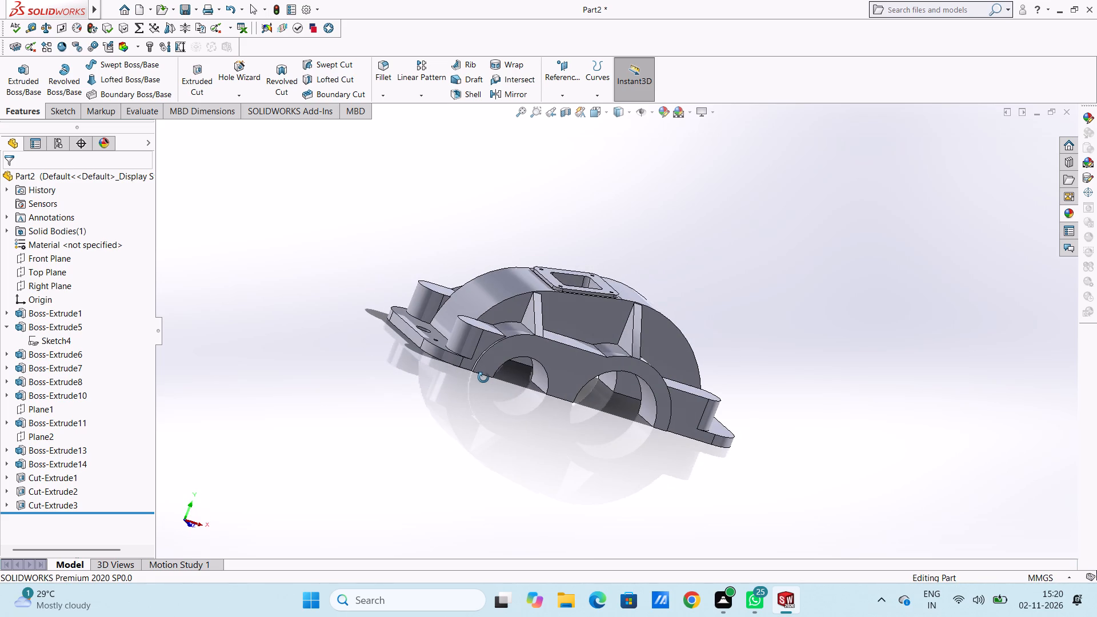
middle_drag(483, 378, 461, 408)
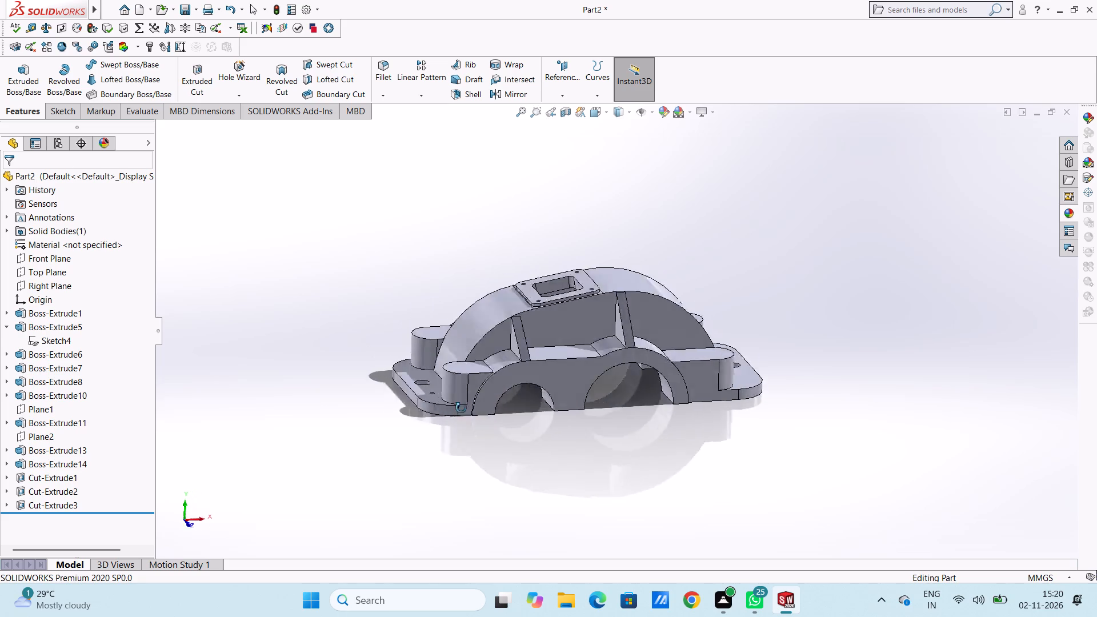
middle_drag(461, 408, 427, 402)
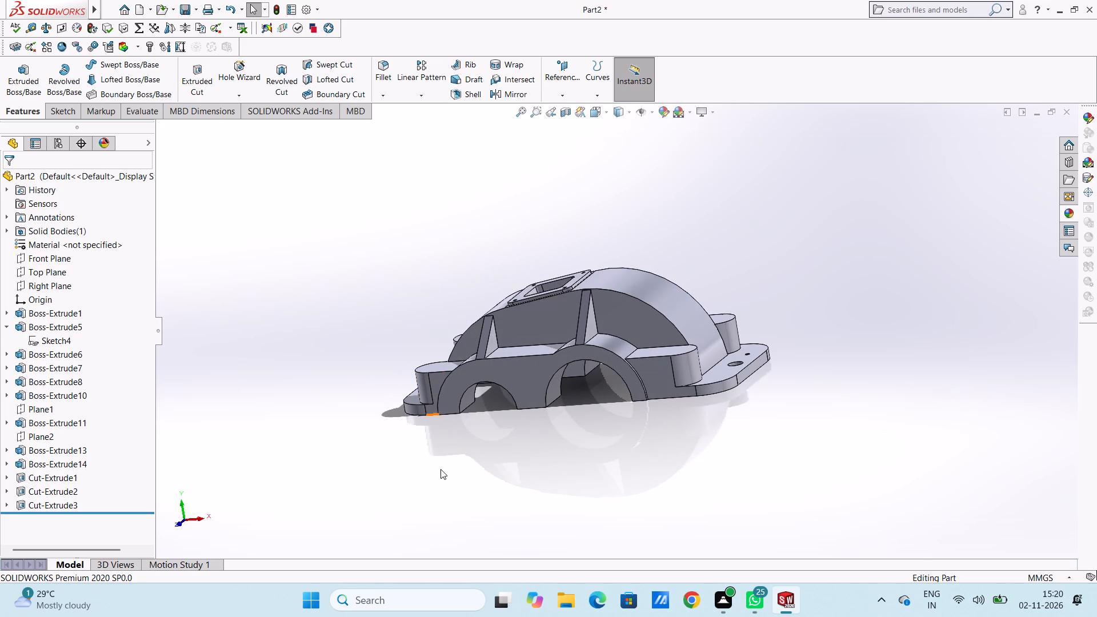
On the front side face of the base body, sketch a 30 mm radius circle concentric with the smaller semicircular opening.
key(ctrl+1)
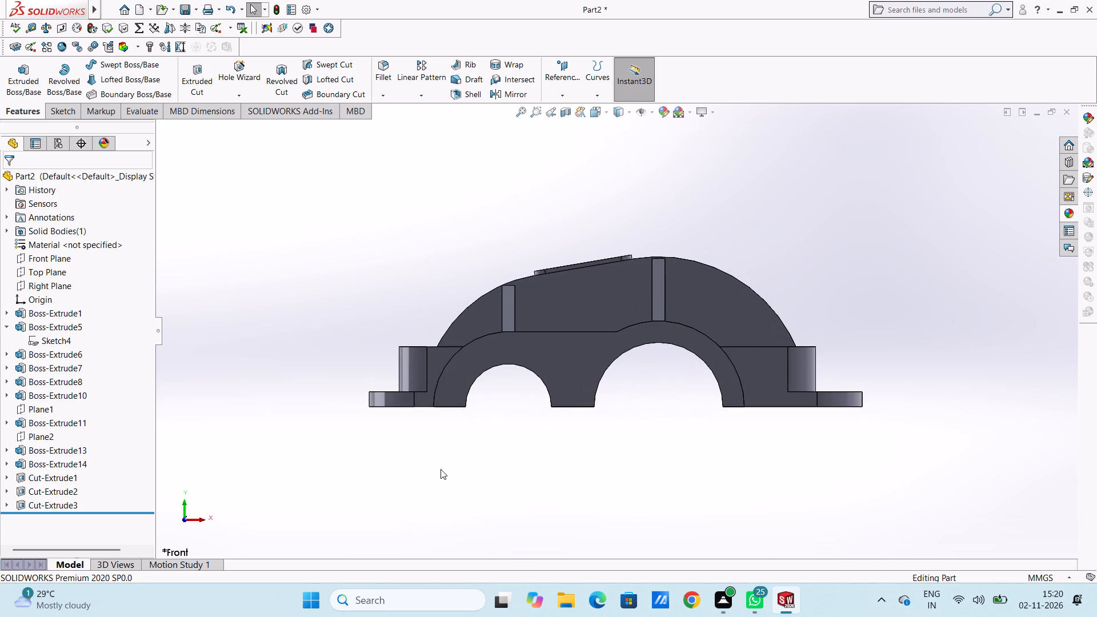
click(419, 400)
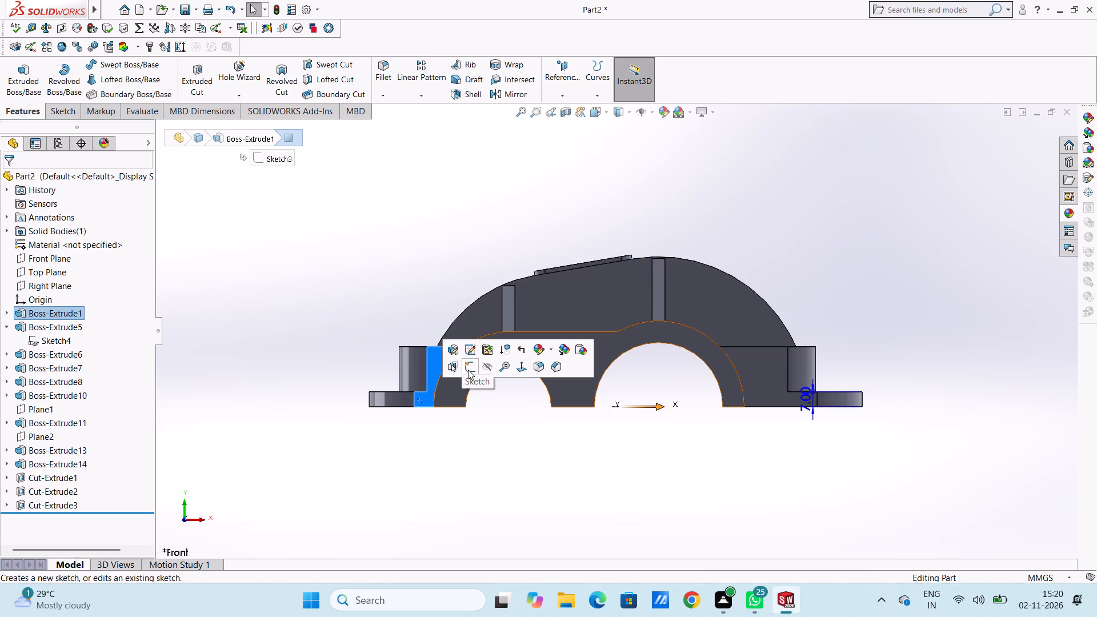
click(468, 370)
click(492, 423)
scroll(584, 353, up, 3)
scroll(633, 367, down, 2)
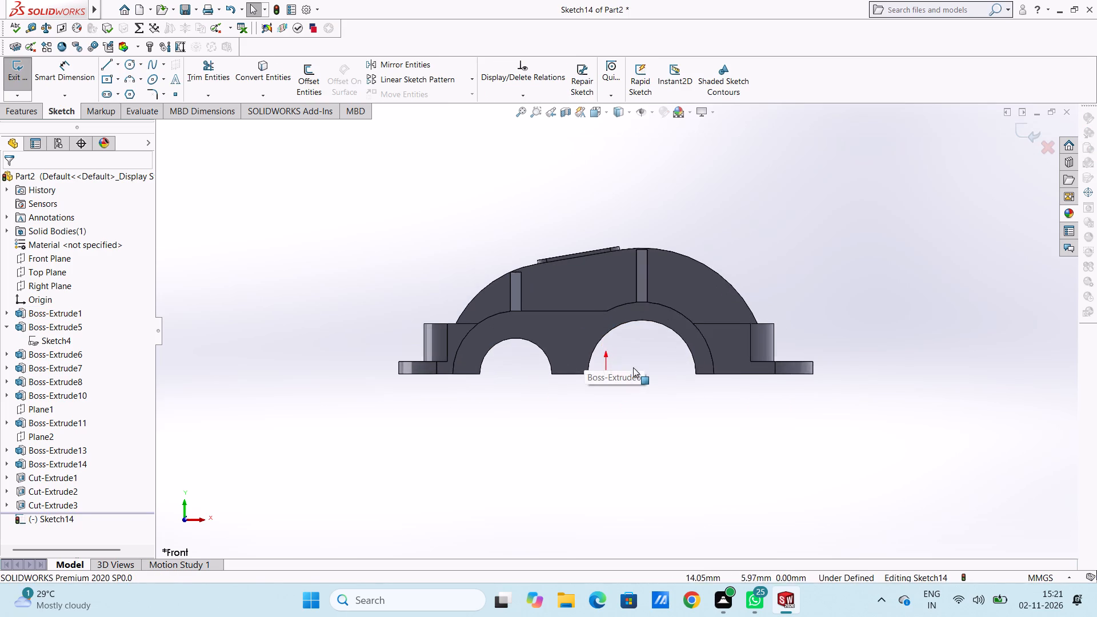
scroll(633, 367, down, 1)
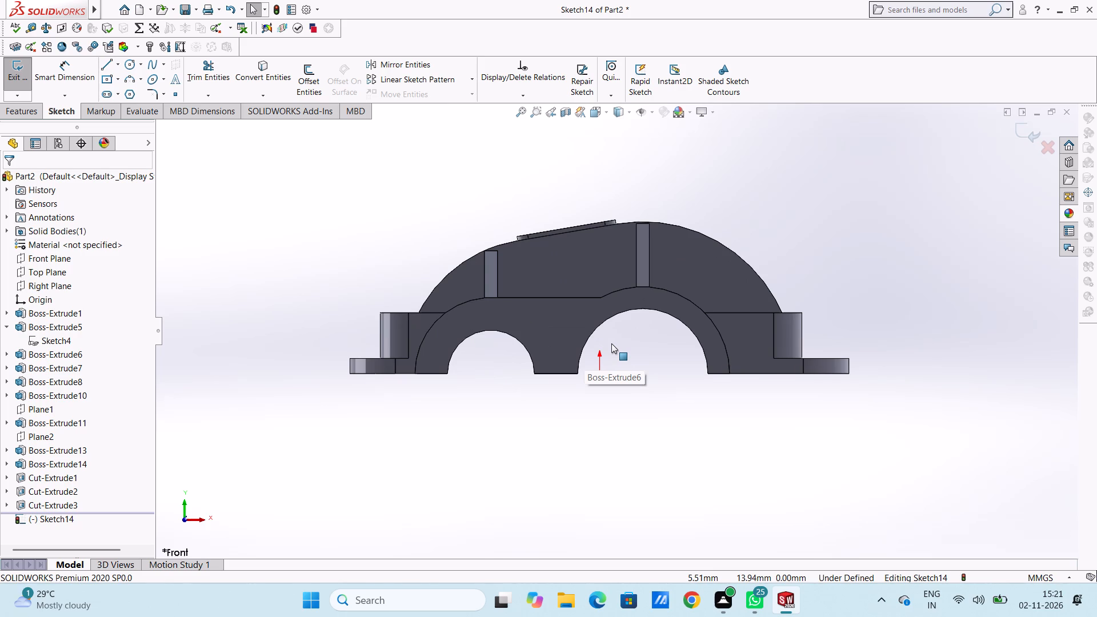
scroll(470, 331, down, 1)
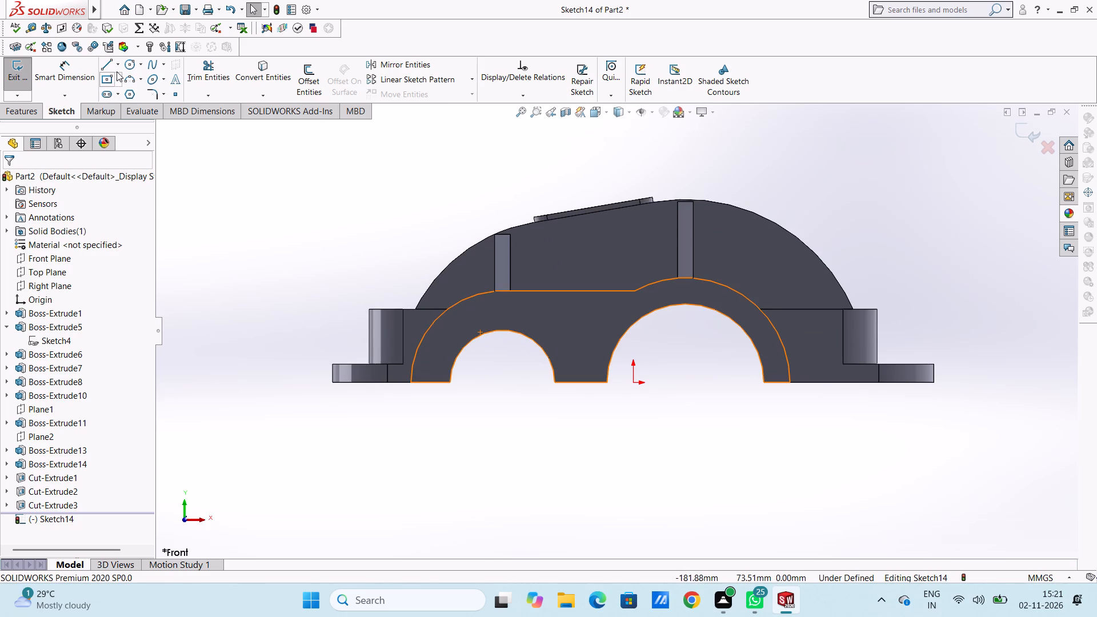
click(128, 66)
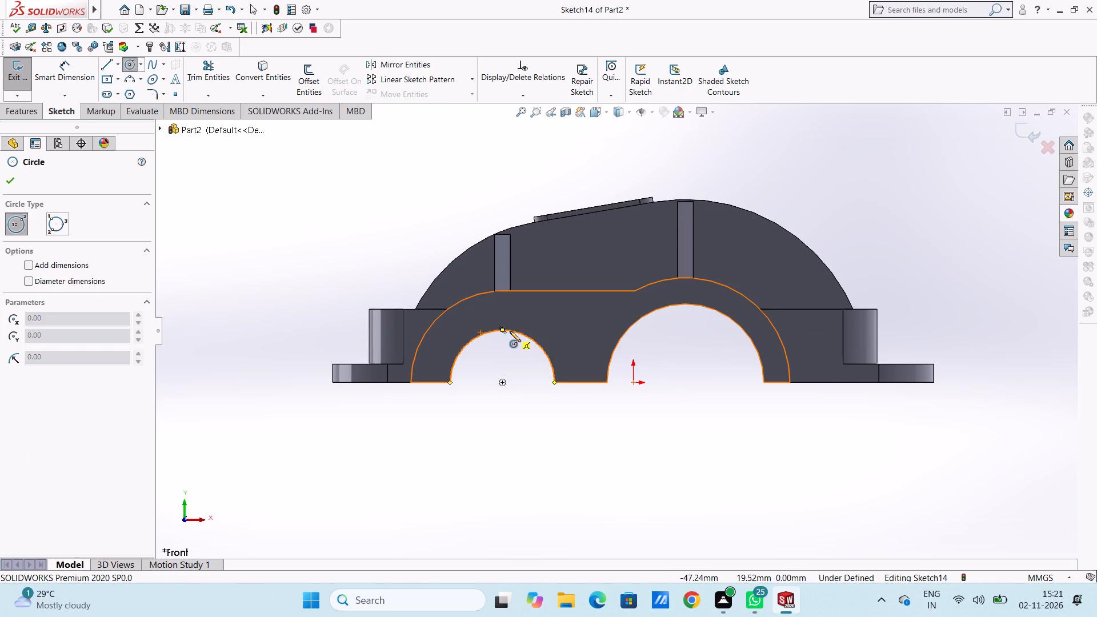
click(501, 382)
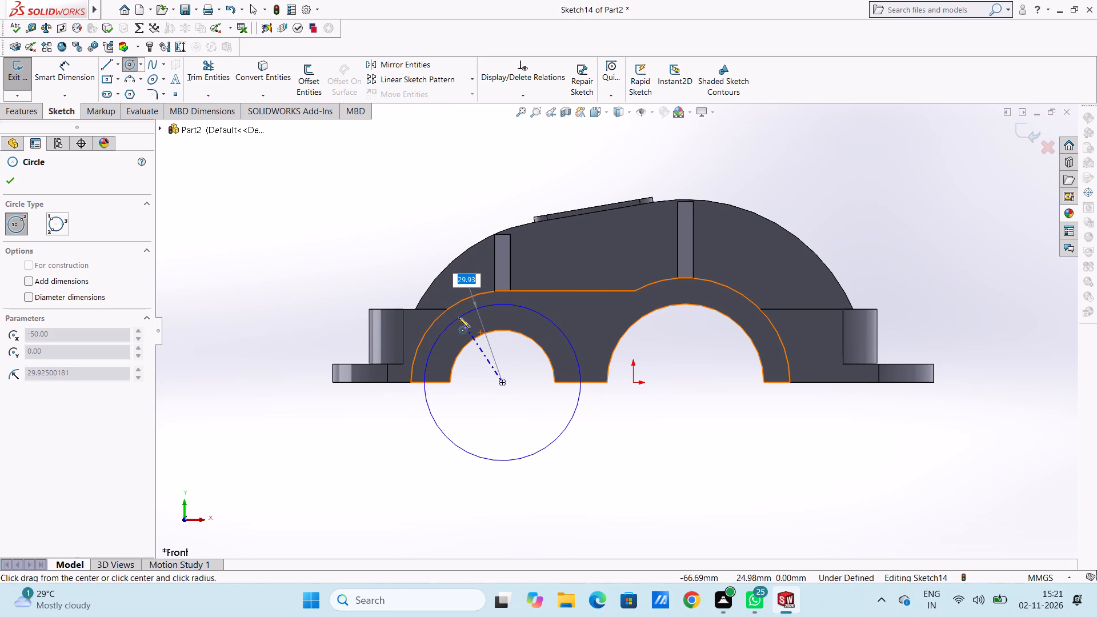
text(30)
key(Return)
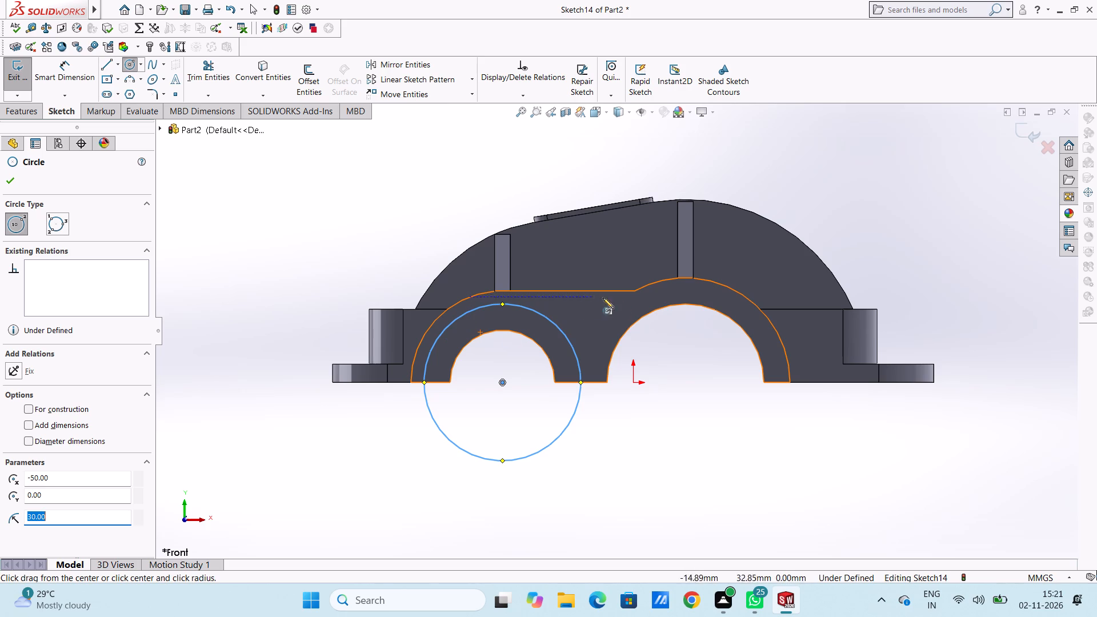
Sketch a 35 mm radius circle concentric with the larger semicircular opening.
click(685, 382)
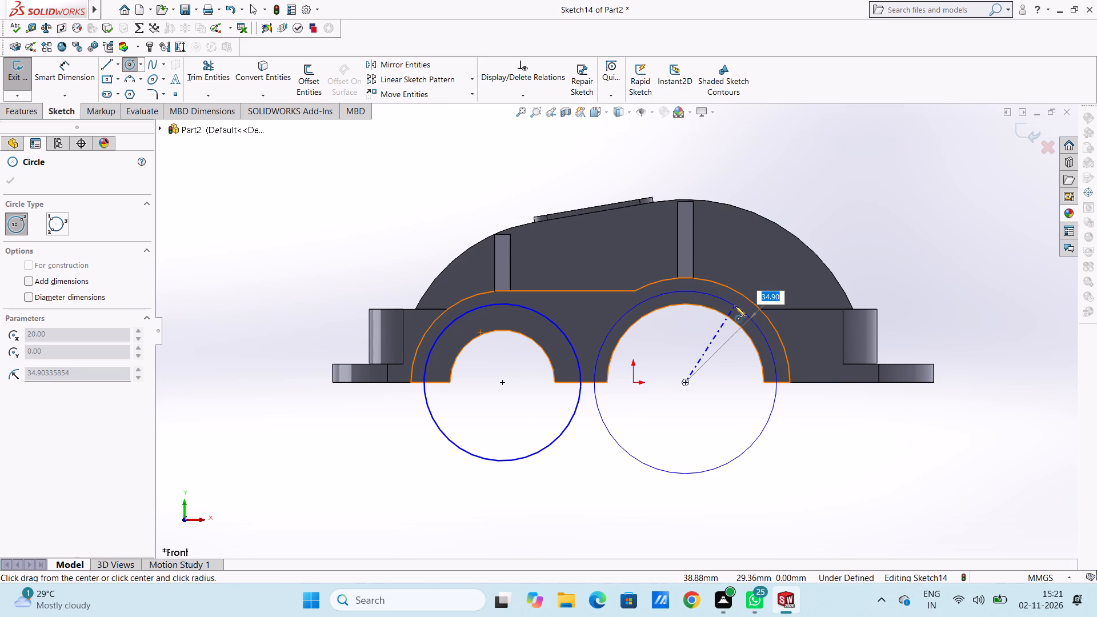
text(35)
key(Return)
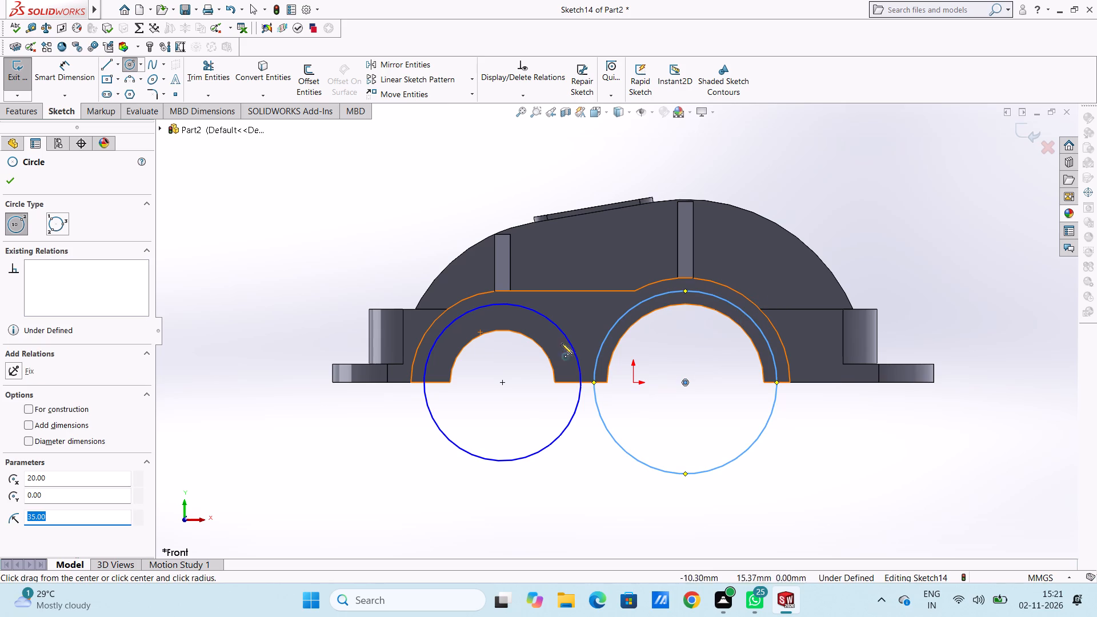
click(6, 184)
click(223, 232)
Sketch a horizontal line along the housing's bottom edge, spanning the full diameter of the smaller circle.
scroll(297, 251, up, 2)
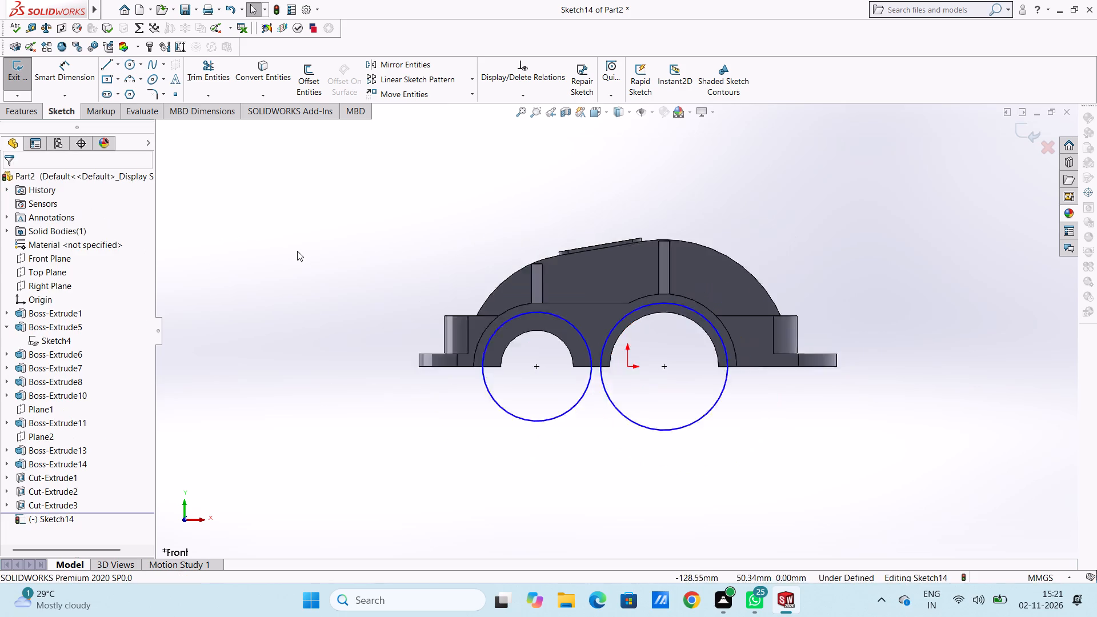
scroll(297, 251, up, 2)
scroll(692, 371, down, 2)
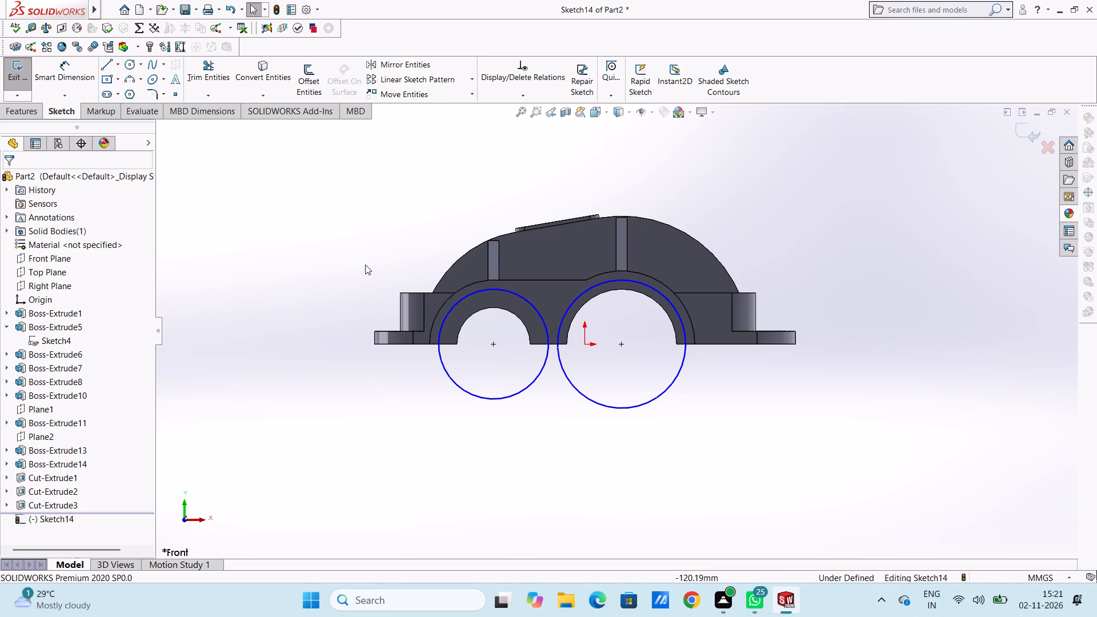
drag(103, 66, 106, 66)
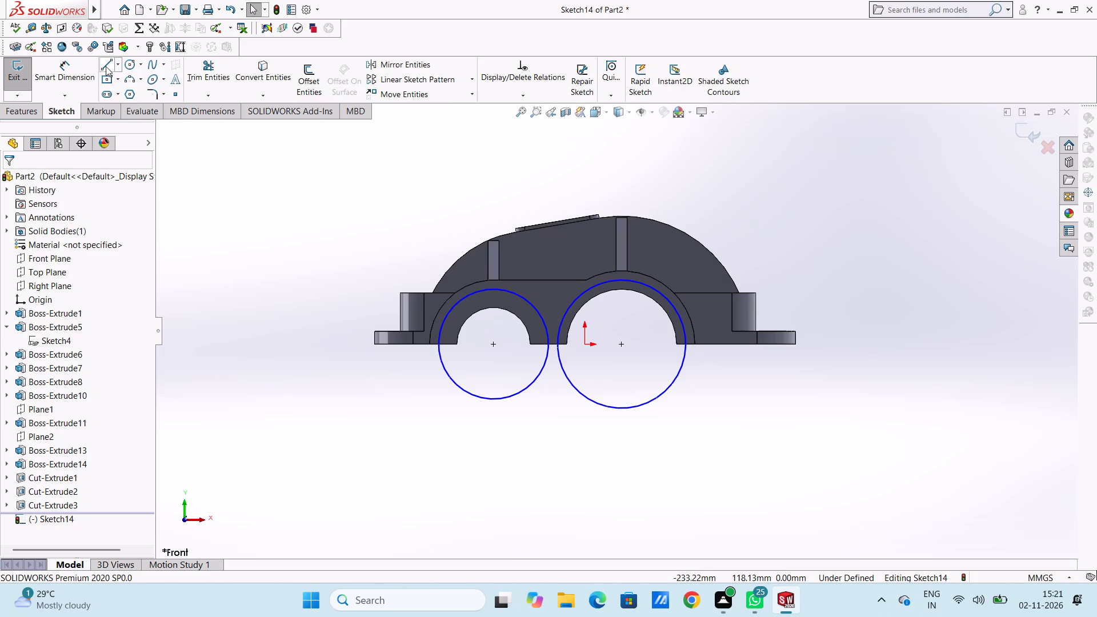
drag(106, 66, 110, 71)
scroll(546, 364, down, 3)
click(372, 323)
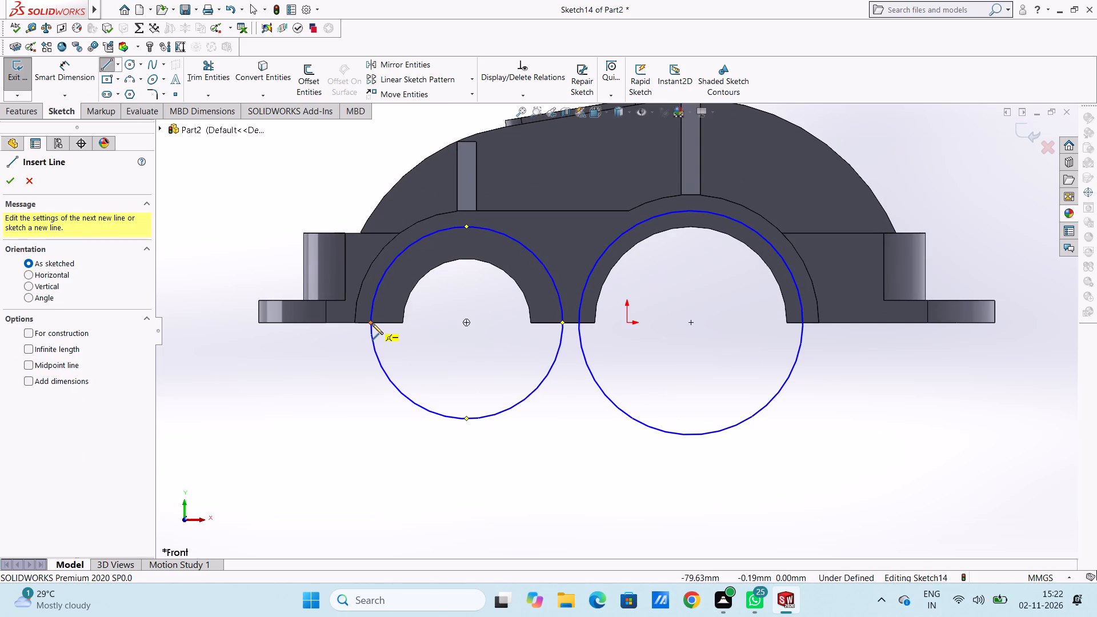
click(562, 323)
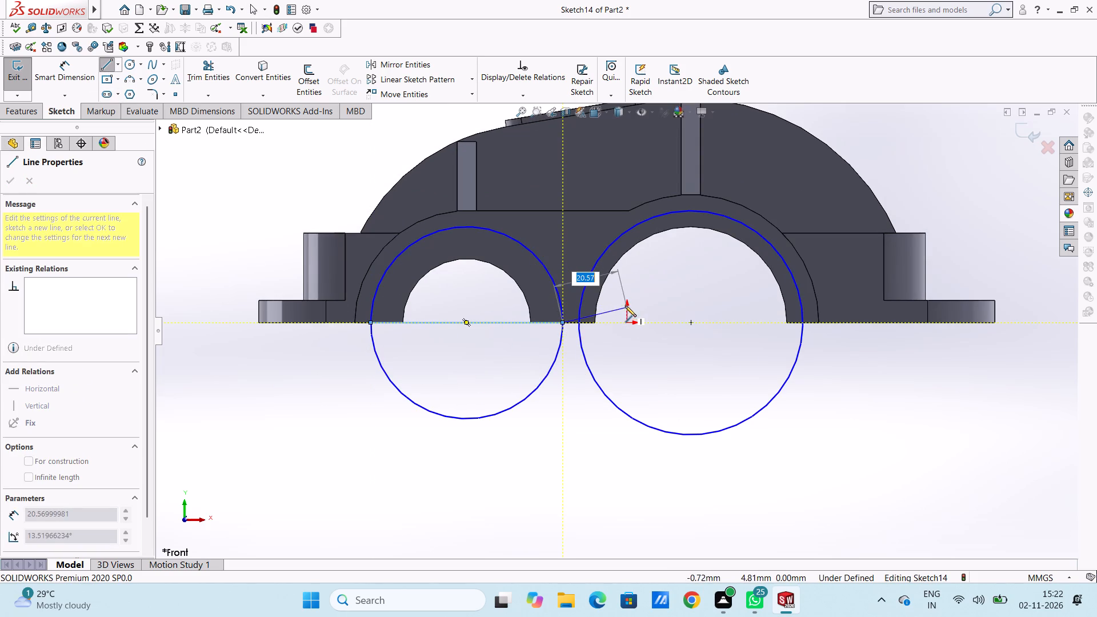
right_click(642, 282)
double_click(651, 289)
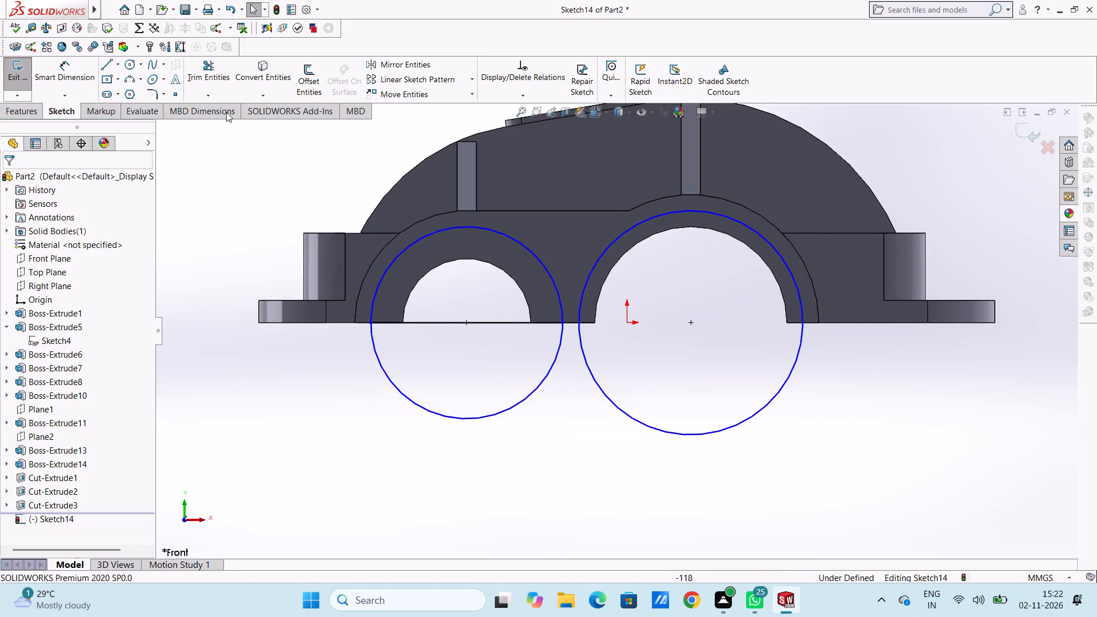
Sketch a horizontal line about 70 mm long along the bottom edge, spanning the full diameter of the larger circle.
click(110, 67)
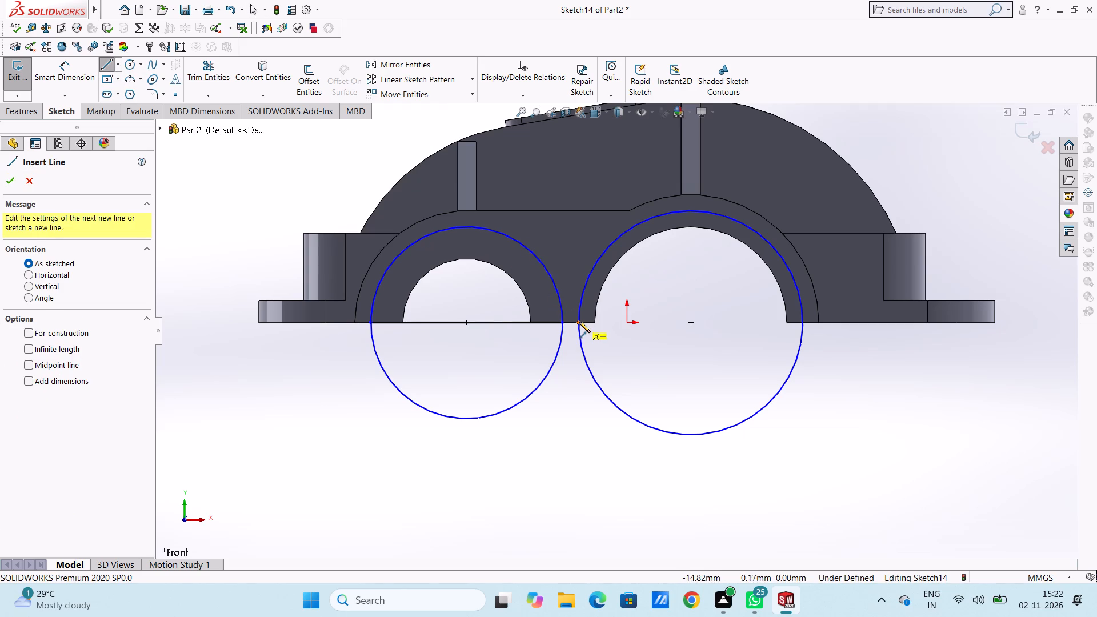
click(579, 322)
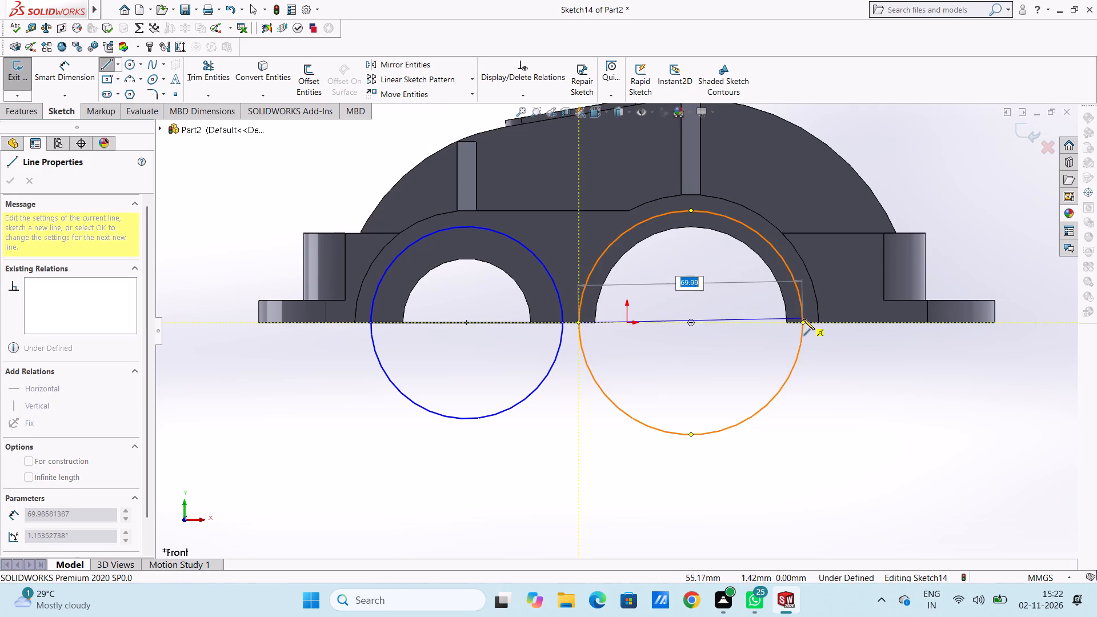
click(803, 321)
right_click(696, 275)
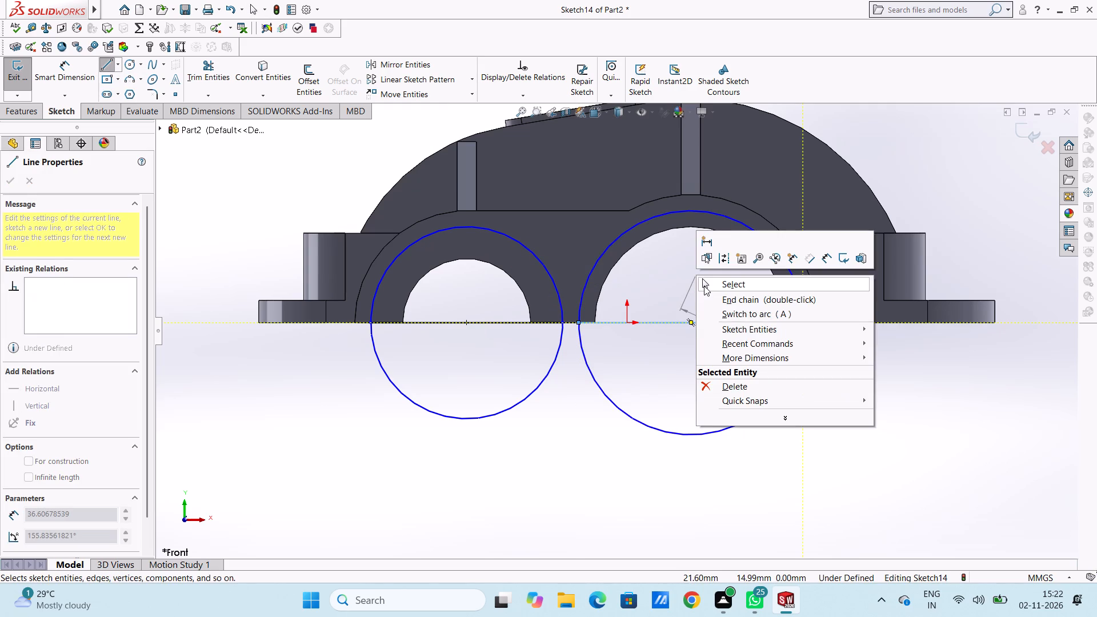
click(704, 285)
click(691, 285)
scroll(431, 320, up, 3)
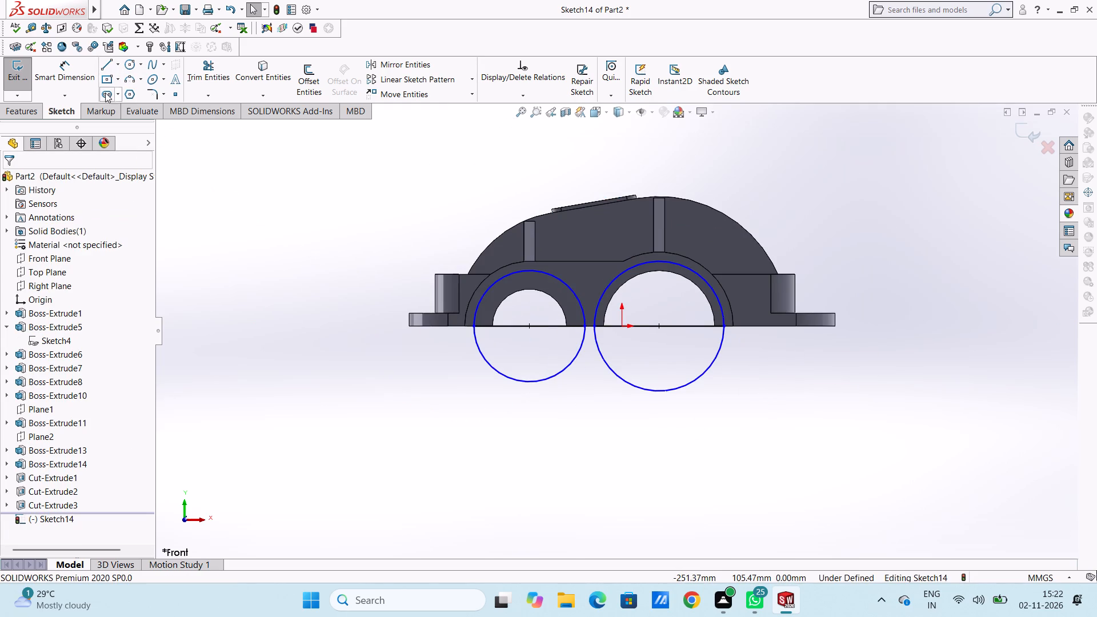
Trim away the lower halves of both circles below the horizontal lines, leaving two closed semicircular profiles.
click(204, 70)
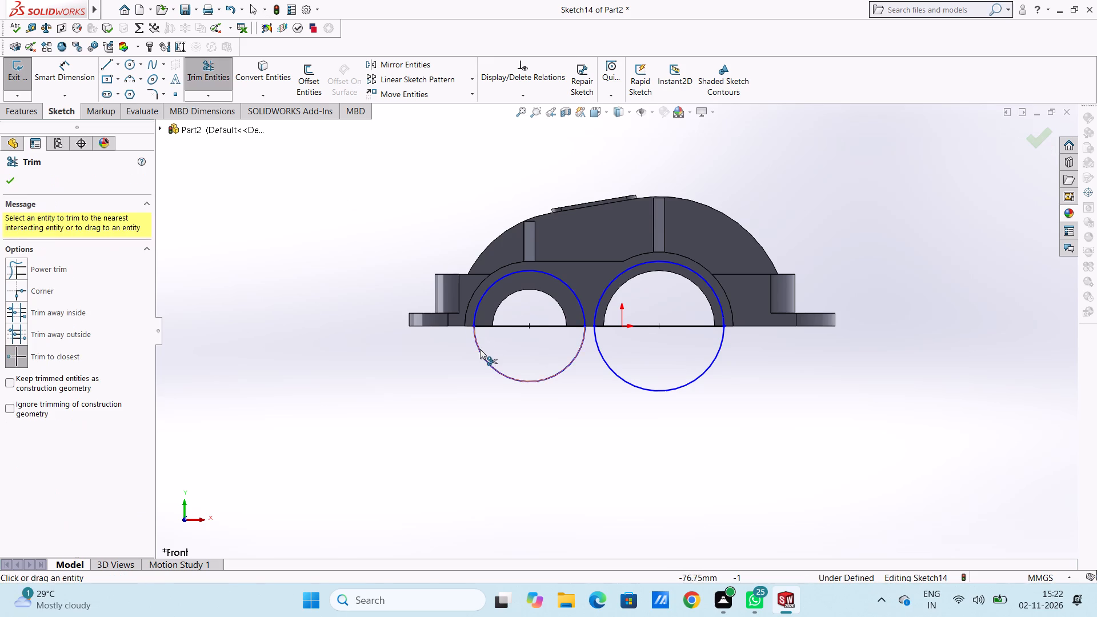
click(480, 349)
click(610, 364)
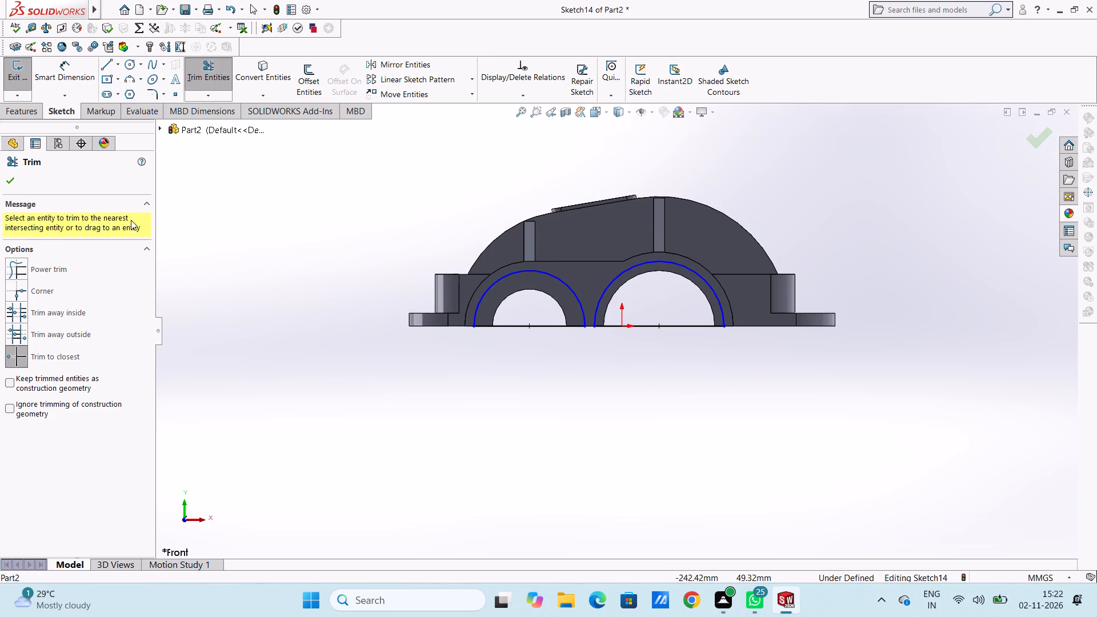
click(13, 185)
click(223, 215)
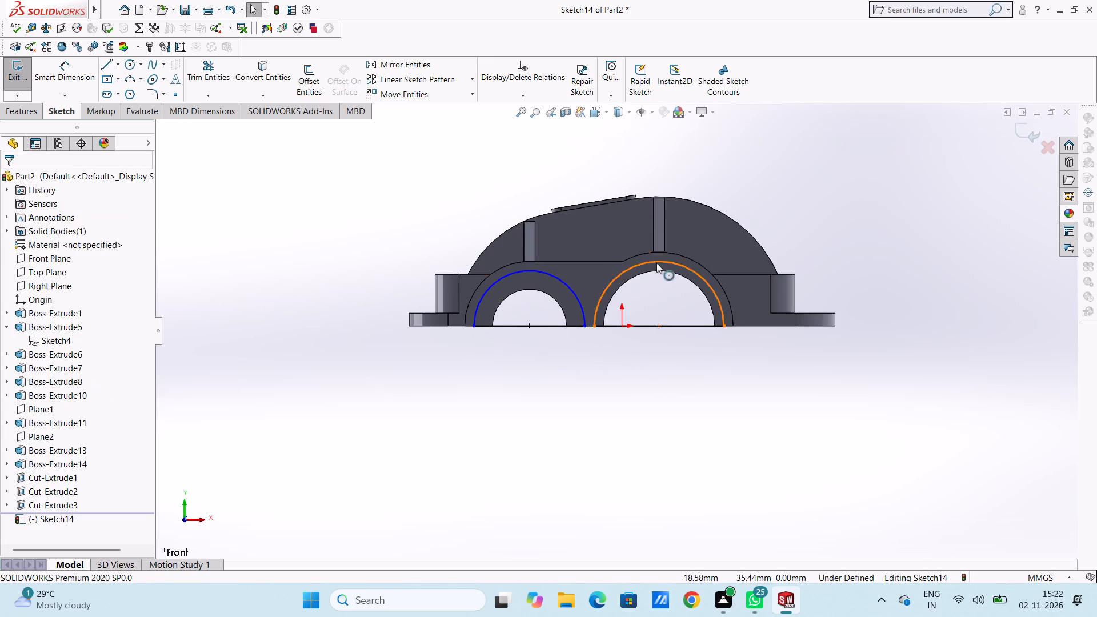
Dimension the smaller semicircular arc with a 30 mm radius and the larger one with a 35 mm radius.
scroll(656, 266, down, 3)
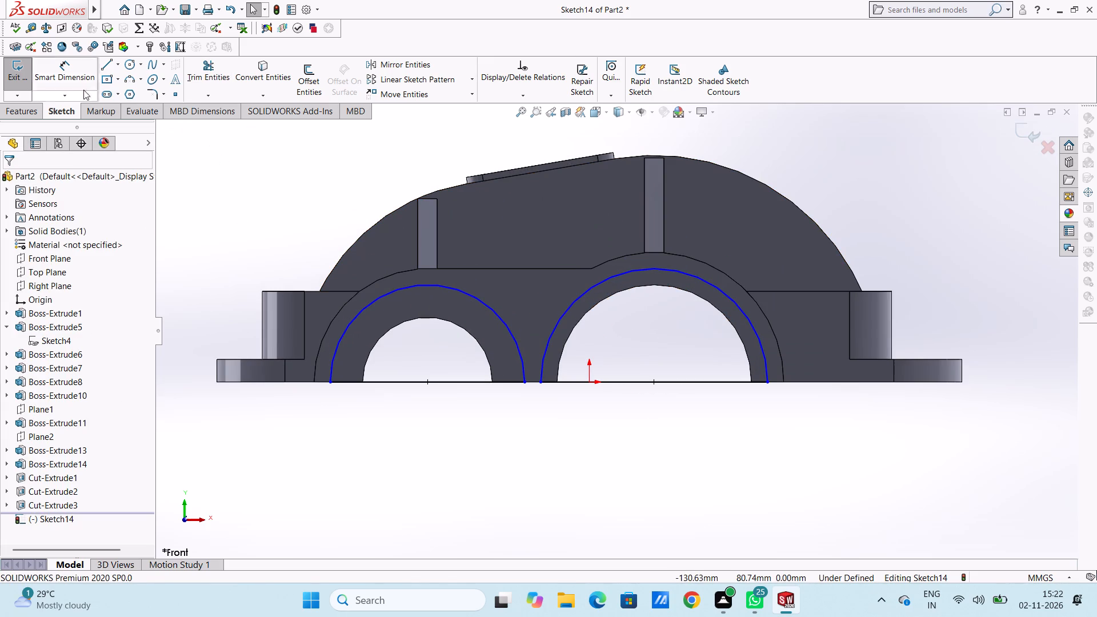
drag(74, 71, 81, 74)
scroll(428, 276, up, 2)
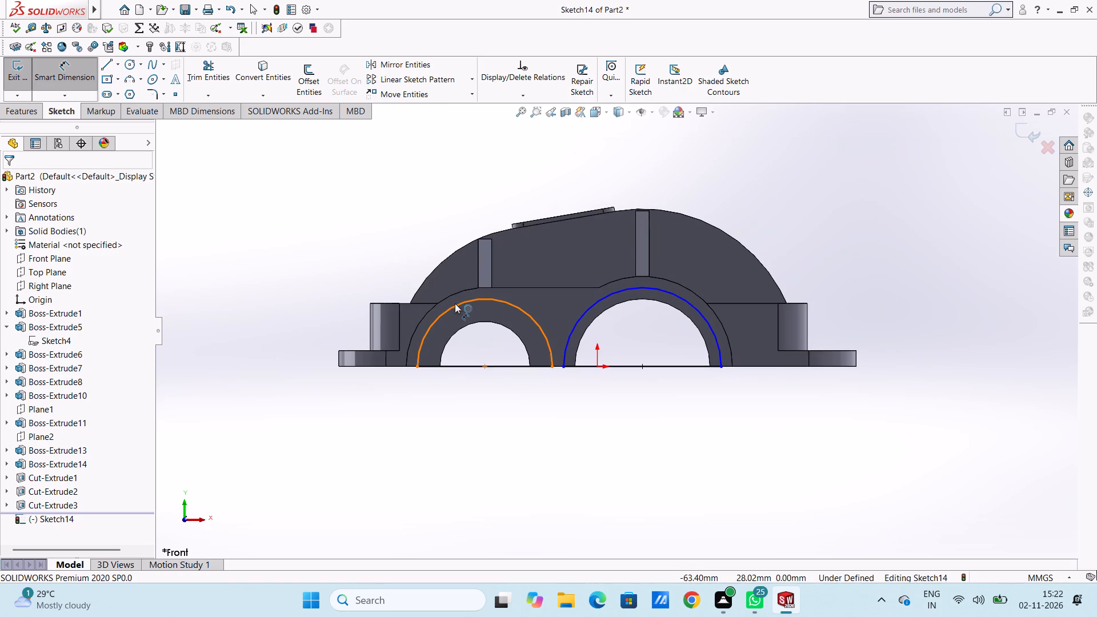
click(455, 303)
click(373, 187)
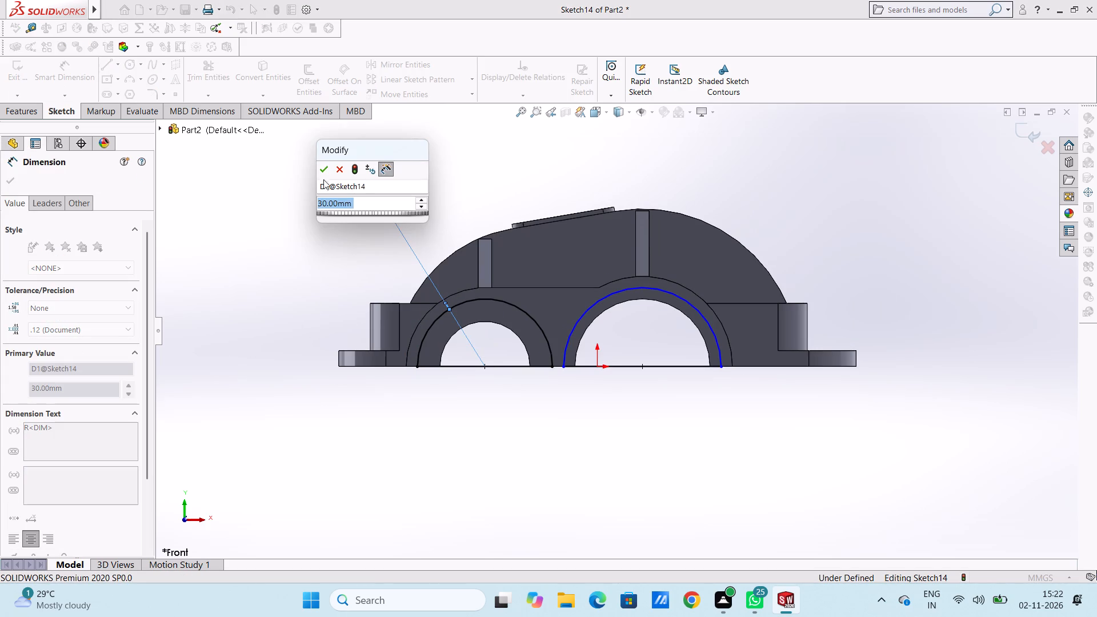
click(321, 173)
click(290, 190)
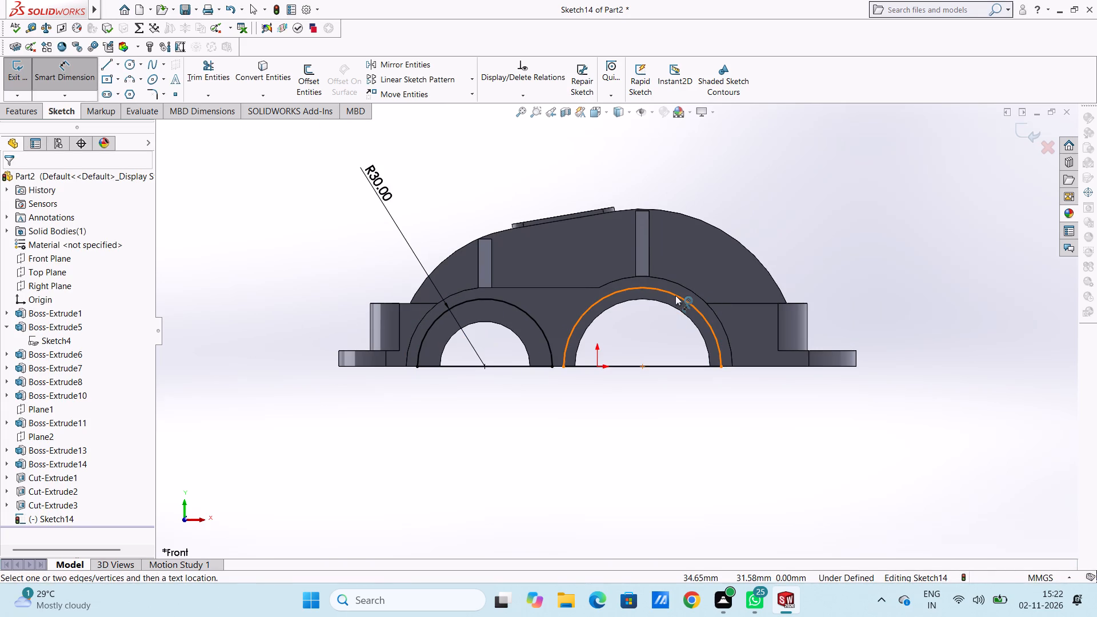
click(675, 295)
click(854, 209)
click(804, 191)
click(770, 194)
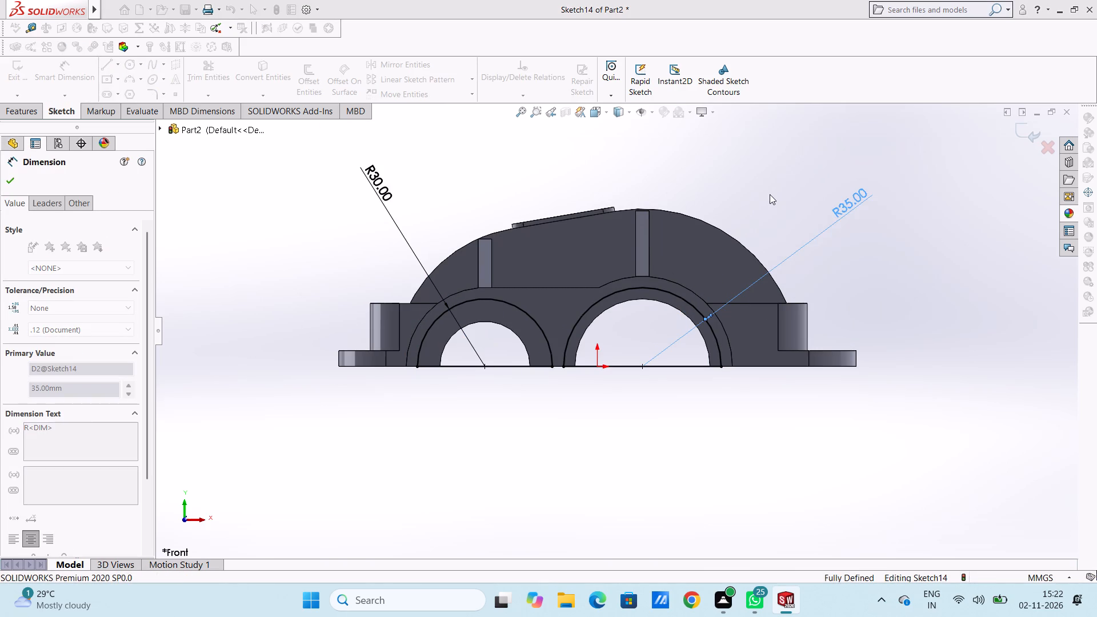
click(66, 74)
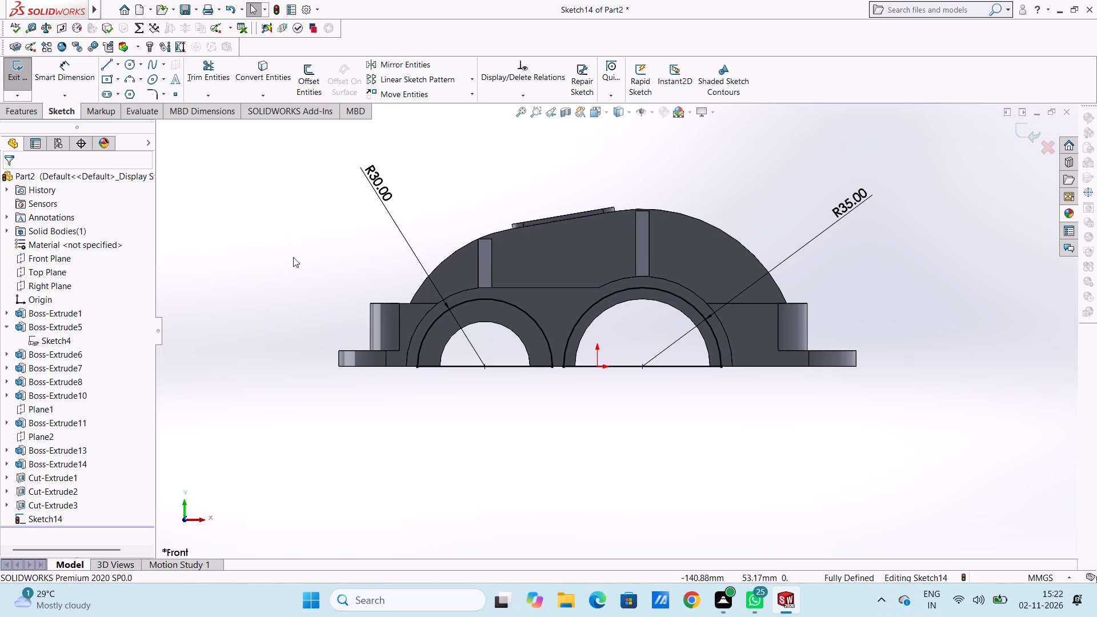
Extrude-cut both semicircular profiles 3 mm deep into the boss face around the two openings.
scroll(448, 389, up, 1)
middle_drag(448, 389, 509, 347)
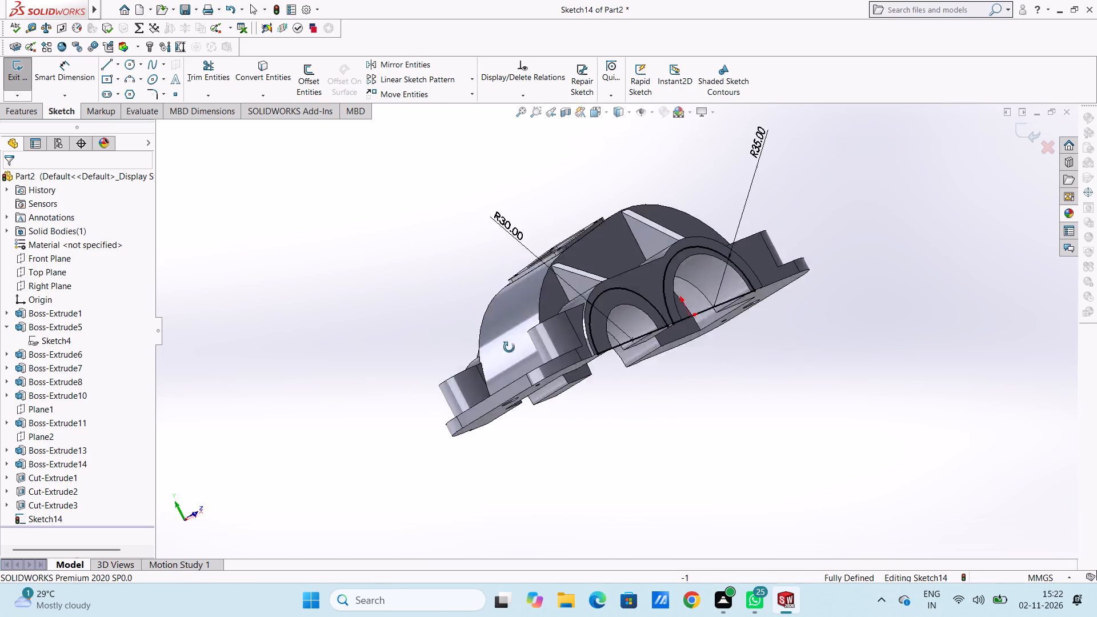
middle_drag(509, 347, 345, 348)
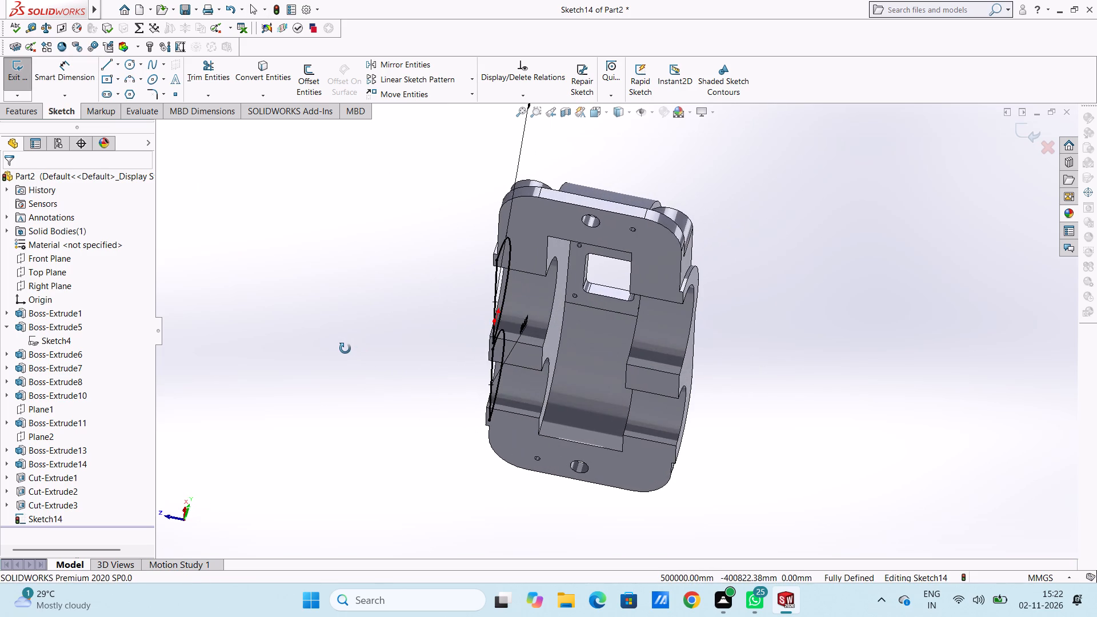
middle_drag(345, 348, 373, 365)
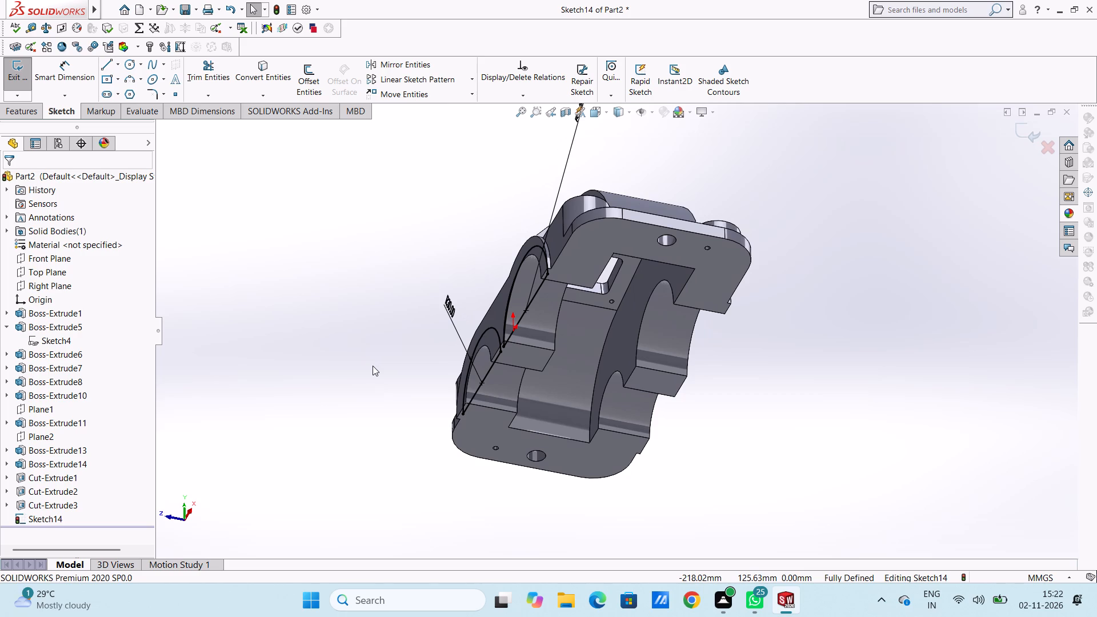
click(31, 110)
click(193, 73)
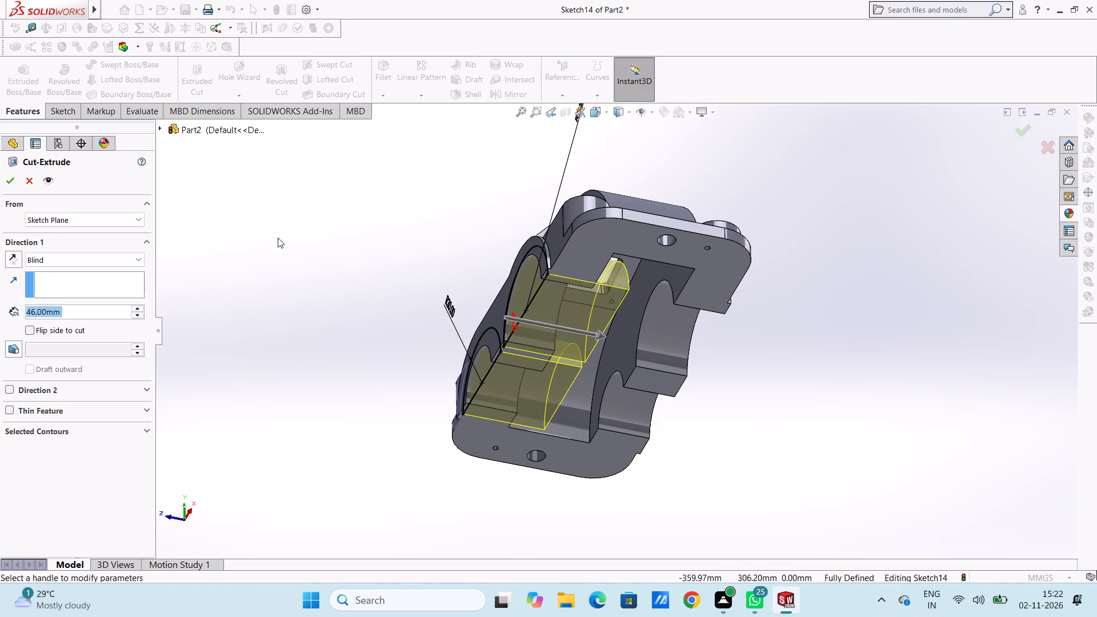
key(3)
key(Return)
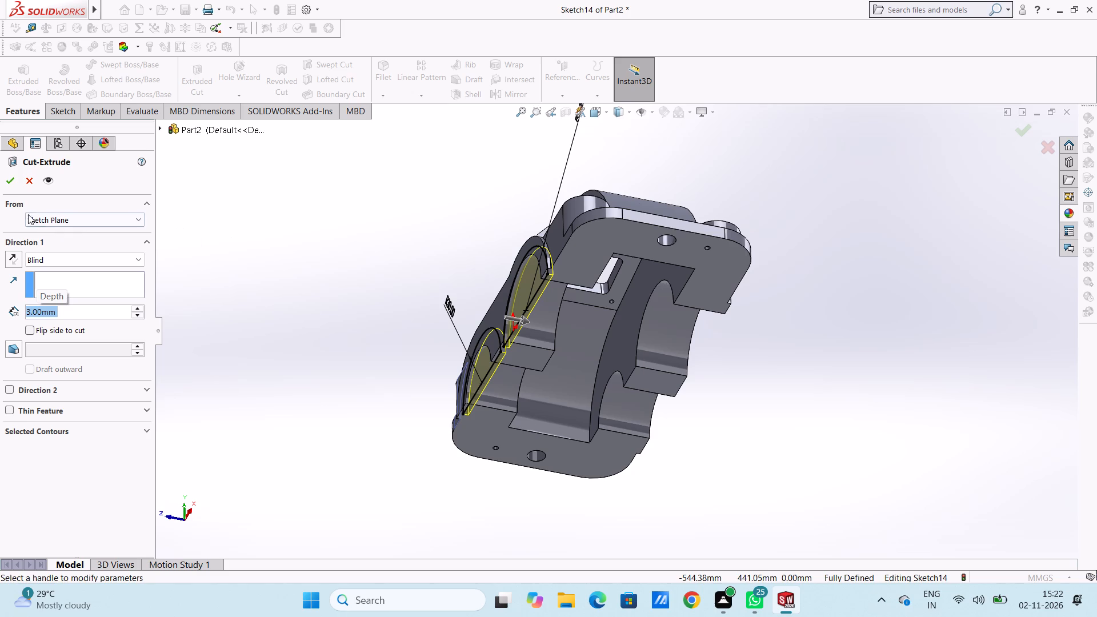
click(8, 180)
click(276, 275)
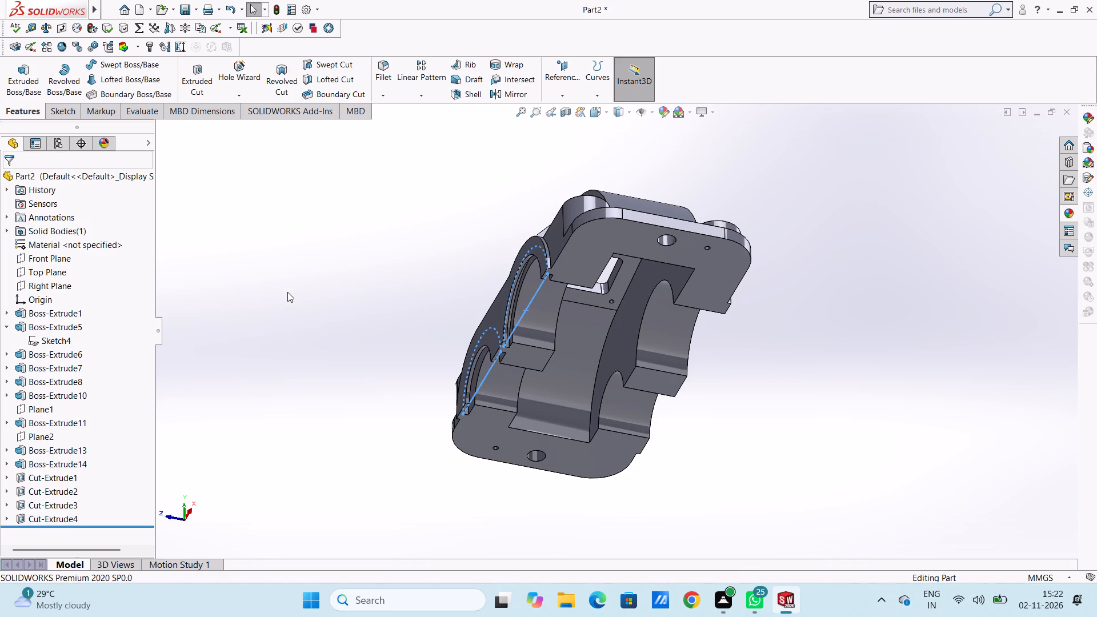
Reuse the same semicircle sketch for a 3 mm blind cut starting from the opposite boss face, with the direction reversed into the body.
middle_drag(288, 310, 327, 330)
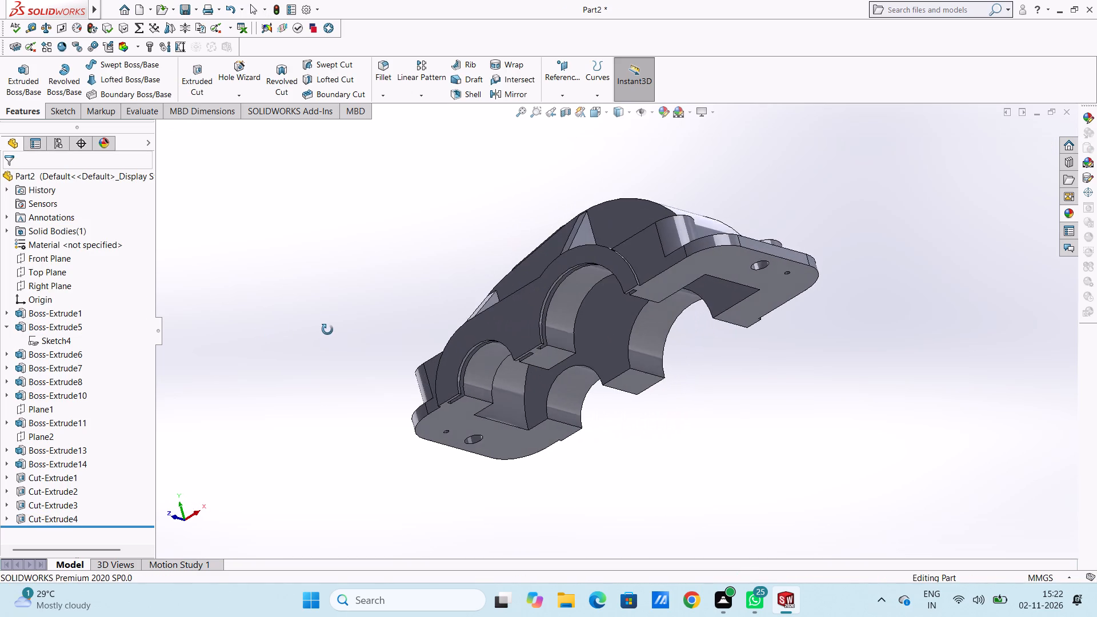
middle_drag(327, 330, 277, 295)
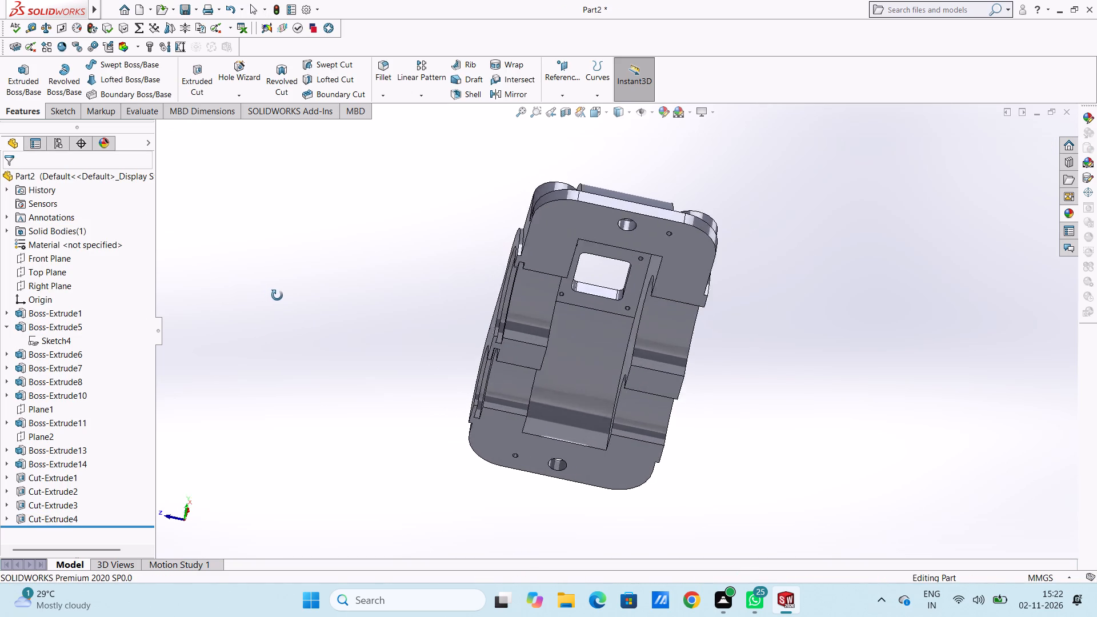
middle_drag(277, 295, 289, 352)
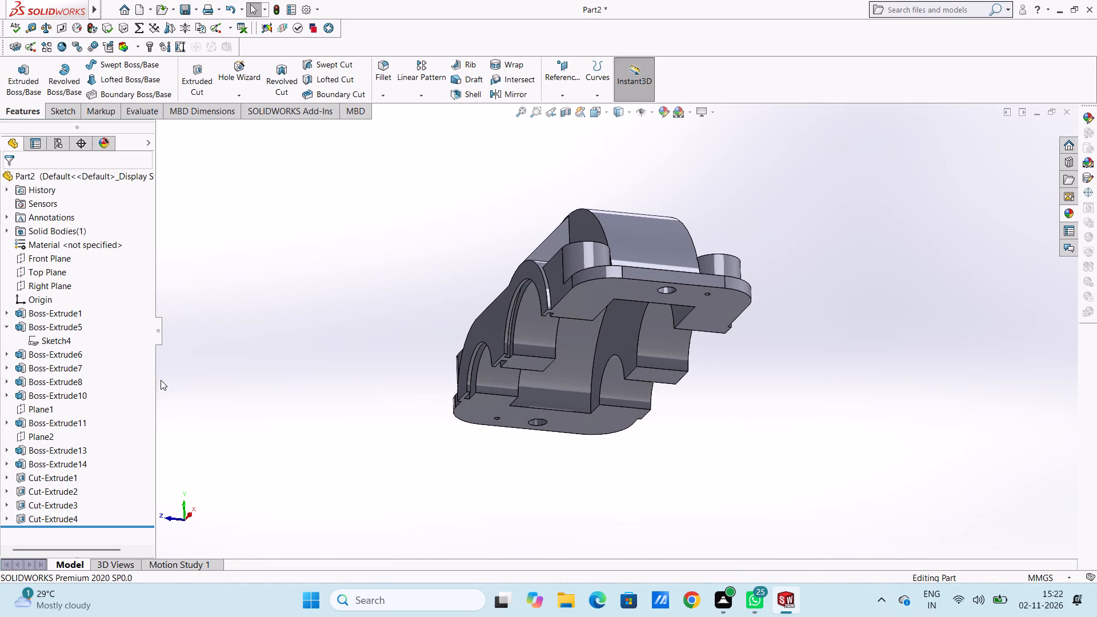
scroll(148, 355, down, 4)
scroll(122, 394, up, 5)
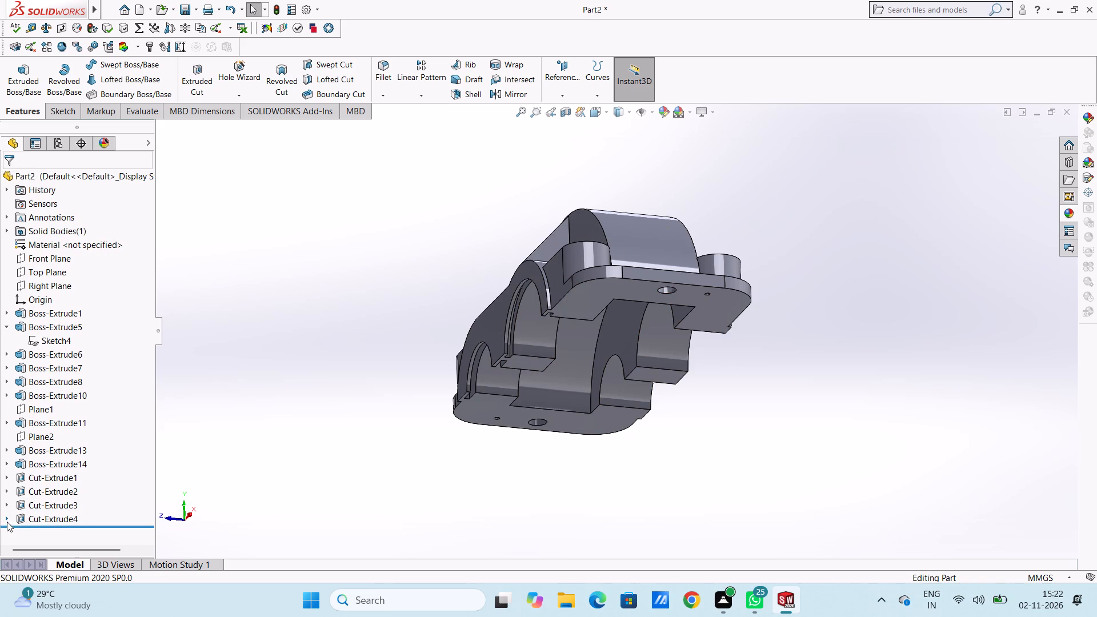
click(5, 516)
click(53, 528)
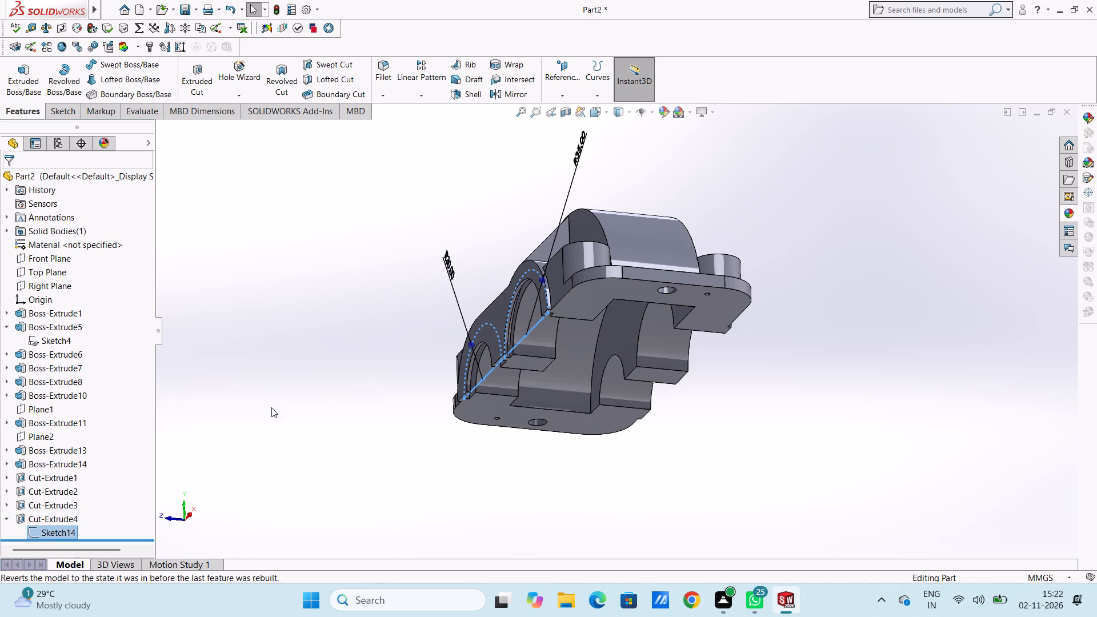
click(205, 73)
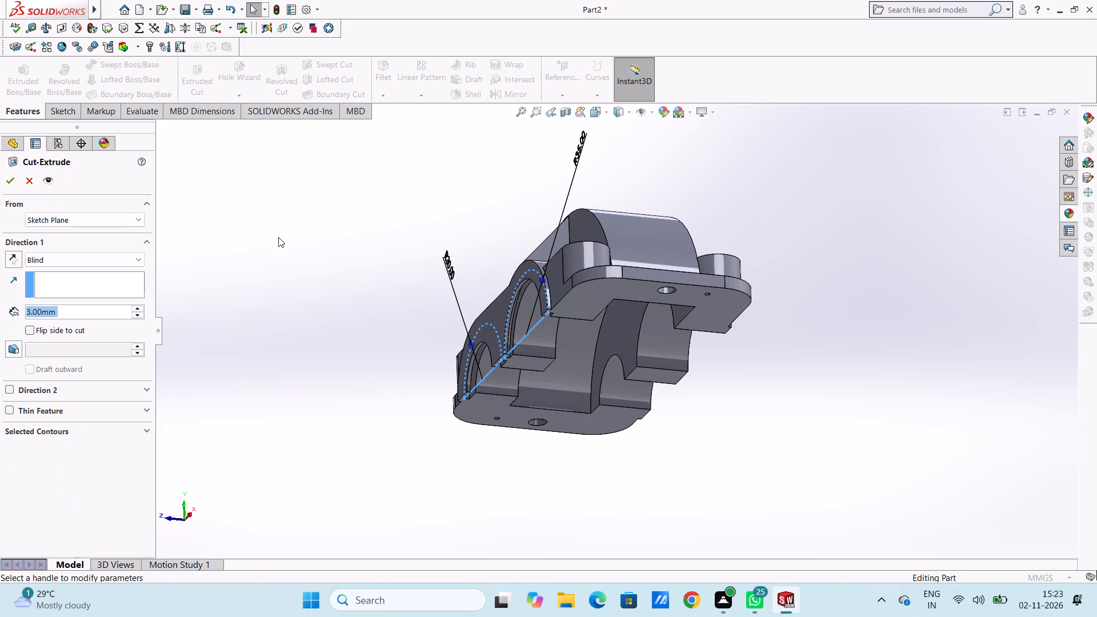
click(104, 215)
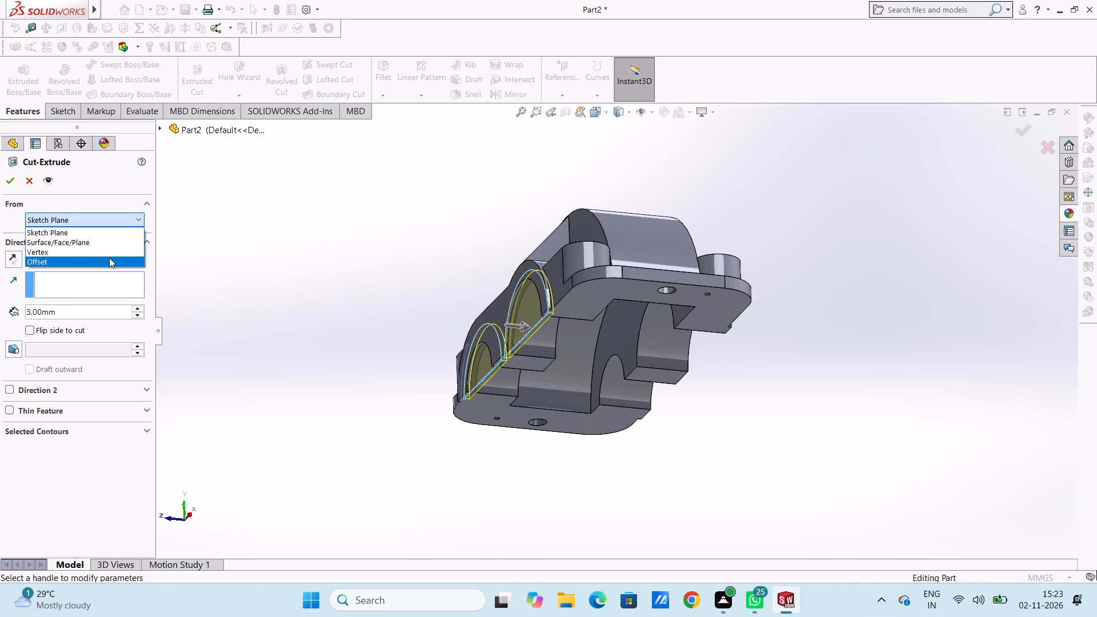
click(106, 239)
middle_drag(391, 239, 303, 284)
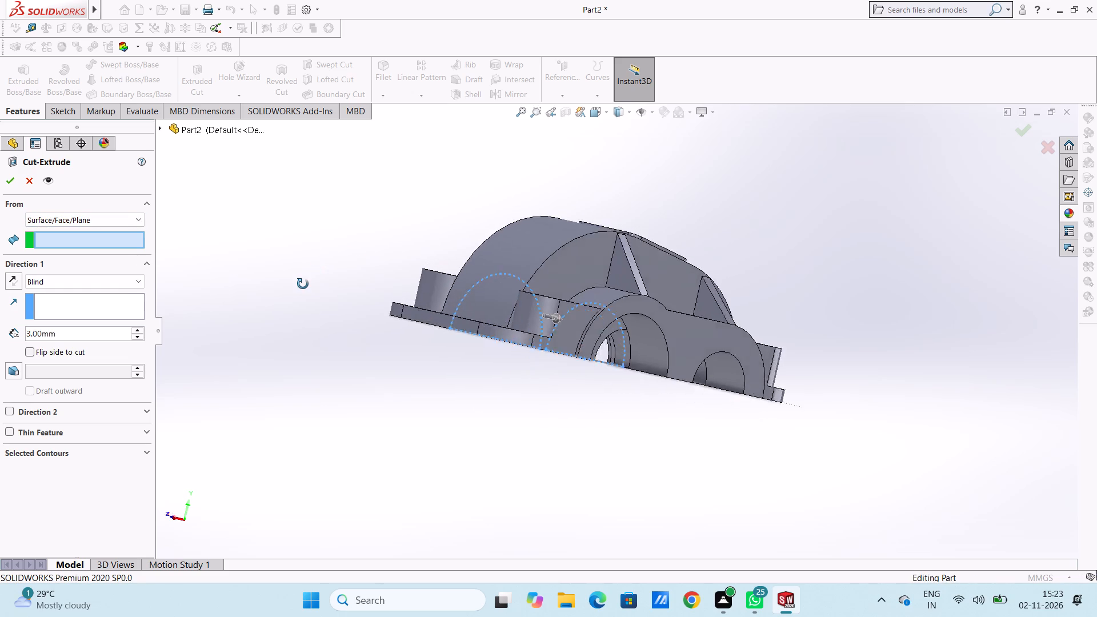
middle_drag(303, 284, 311, 311)
click(562, 361)
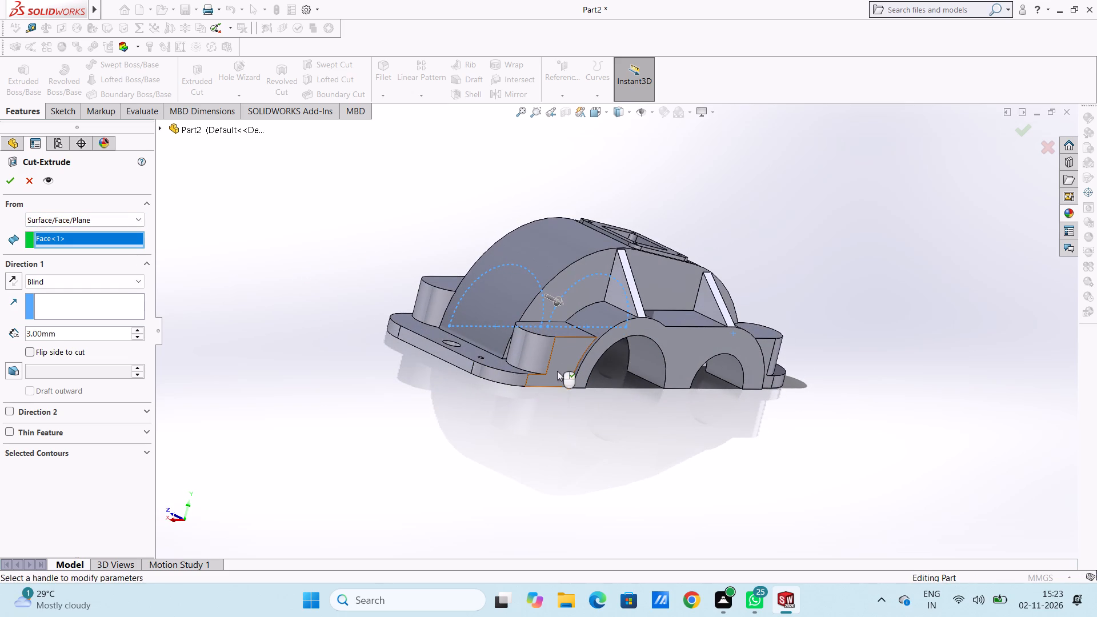
middle_drag(393, 388, 411, 425)
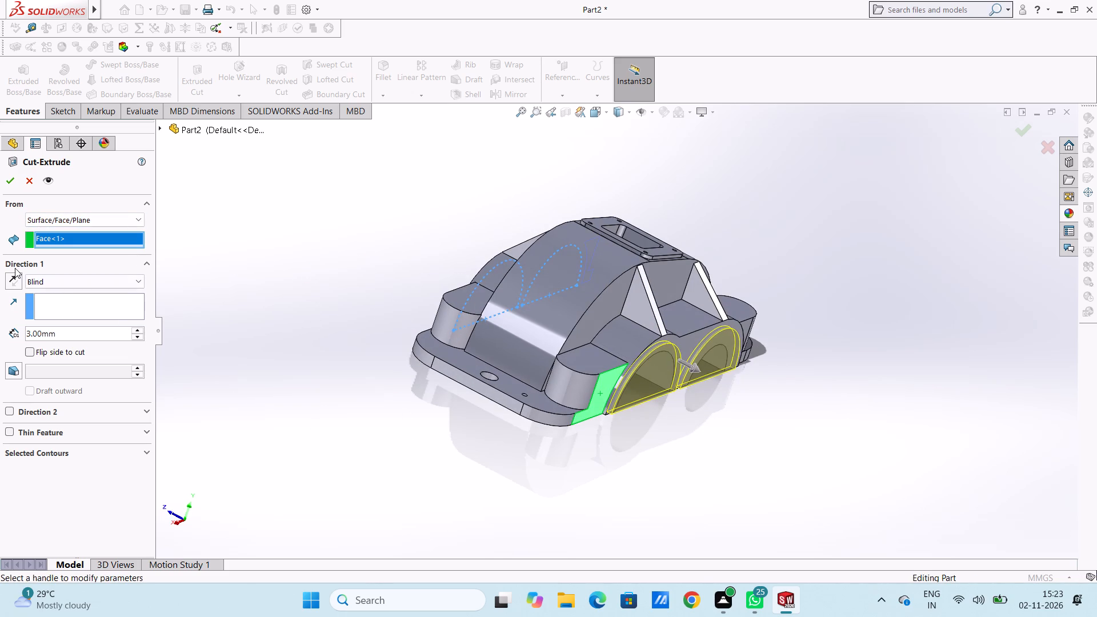
click(14, 280)
click(5, 178)
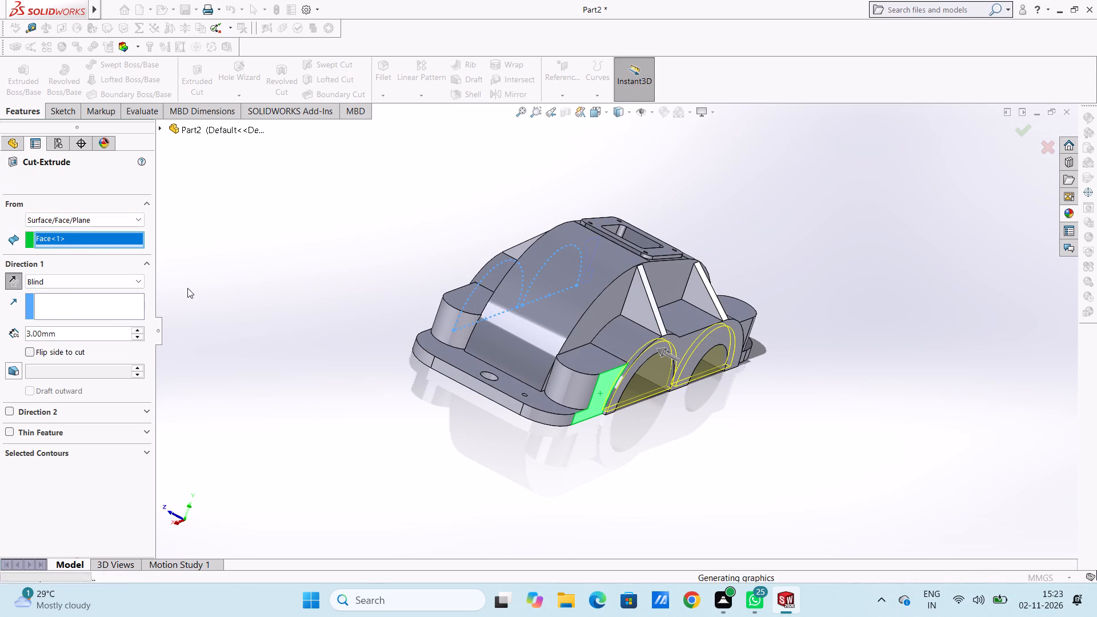
click(257, 324)
Examine the cover's underside, inner cavity and the recesses around the openings on both sides.
middle_drag(270, 340, 302, 286)
middle_drag(320, 357, 354, 346)
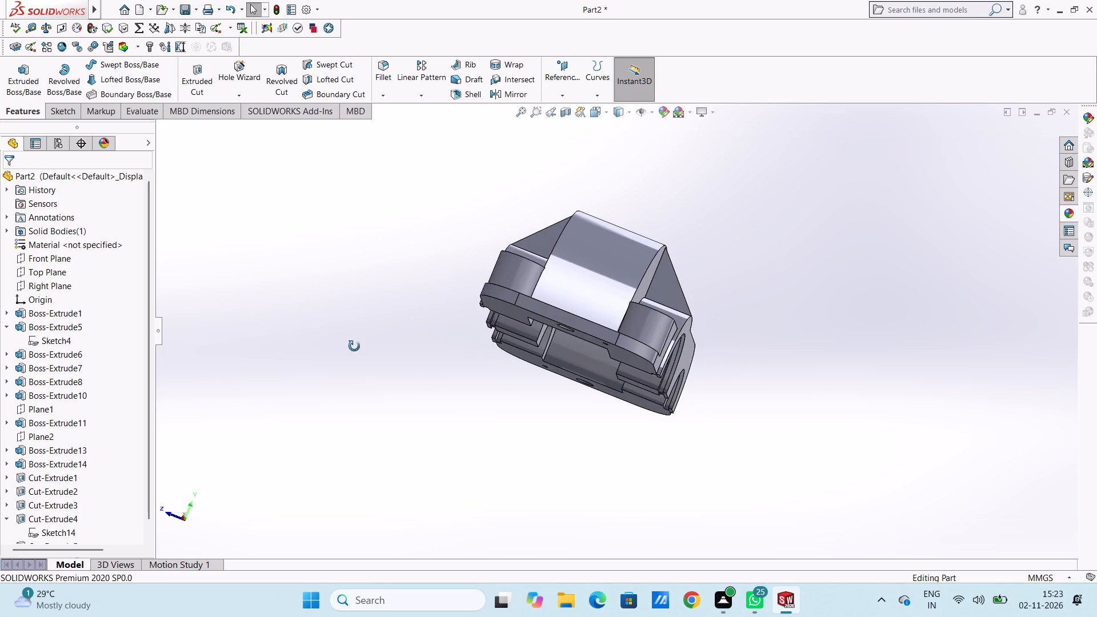
middle_drag(354, 346, 388, 281)
middle_drag(374, 400, 399, 253)
middle_drag(417, 423, 483, 313)
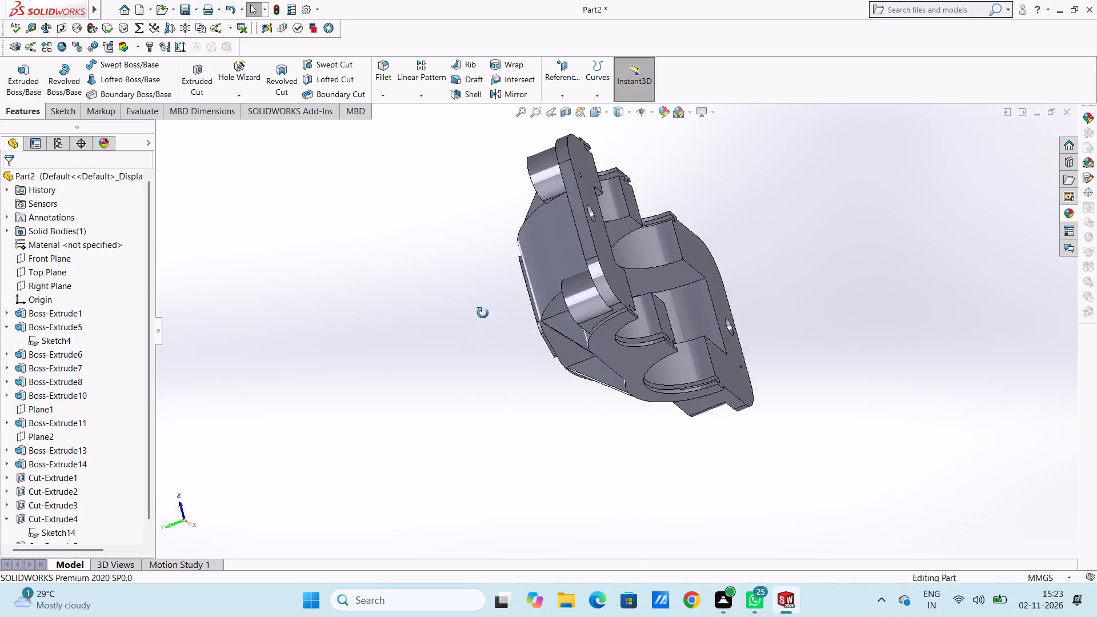
middle_drag(483, 313, 392, 281)
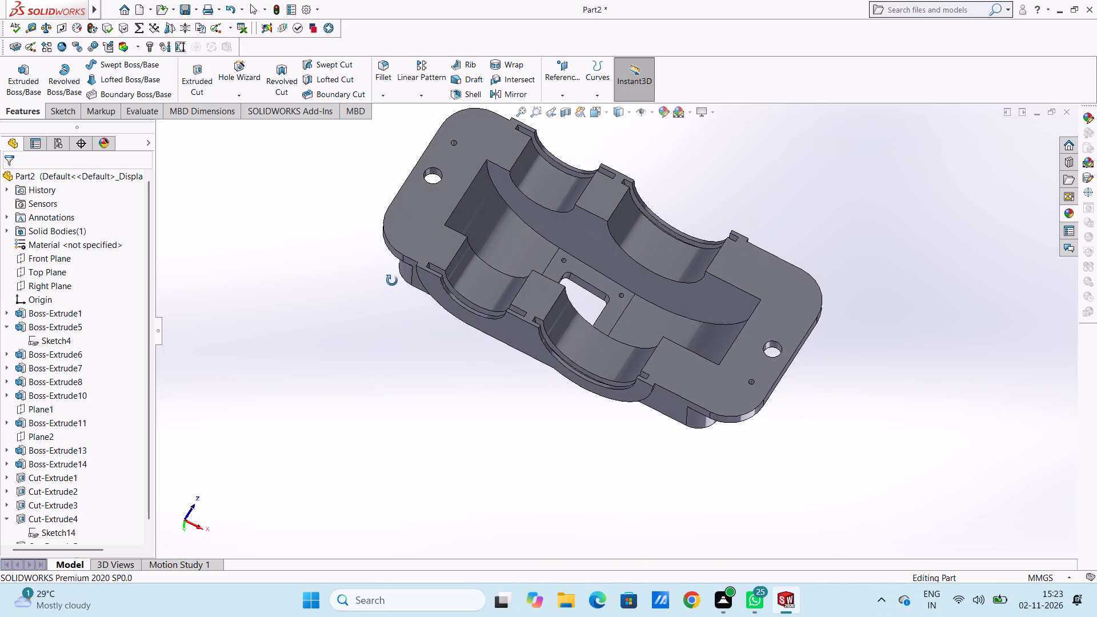
middle_drag(392, 281, 383, 285)
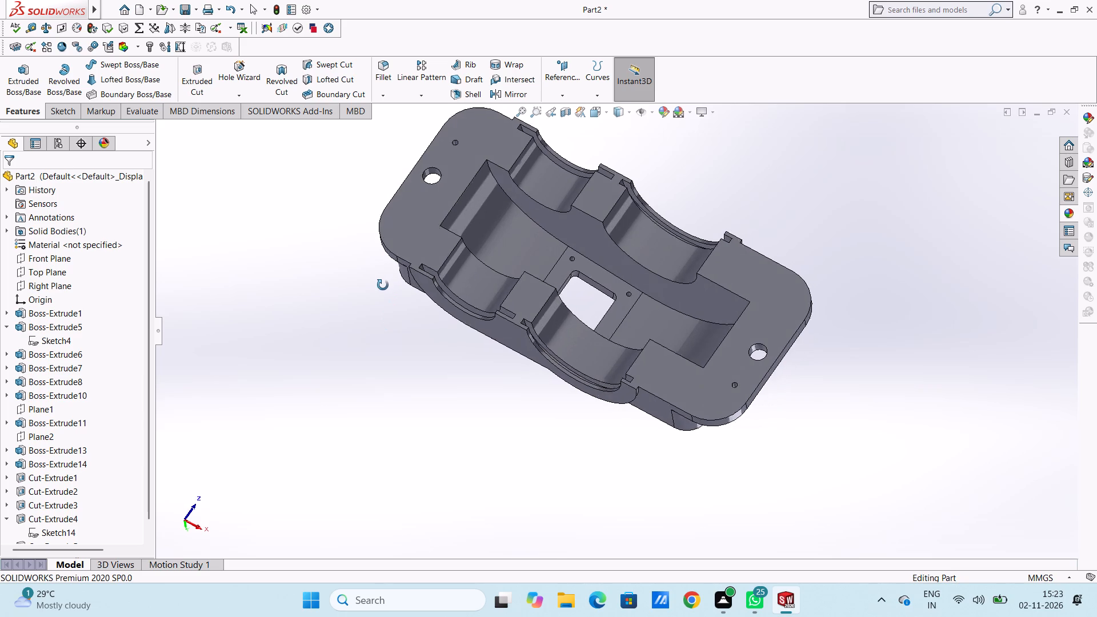
middle_drag(383, 285, 382, 286)
scroll(512, 386, up, 3)
middle_drag(531, 391, 534, 359)
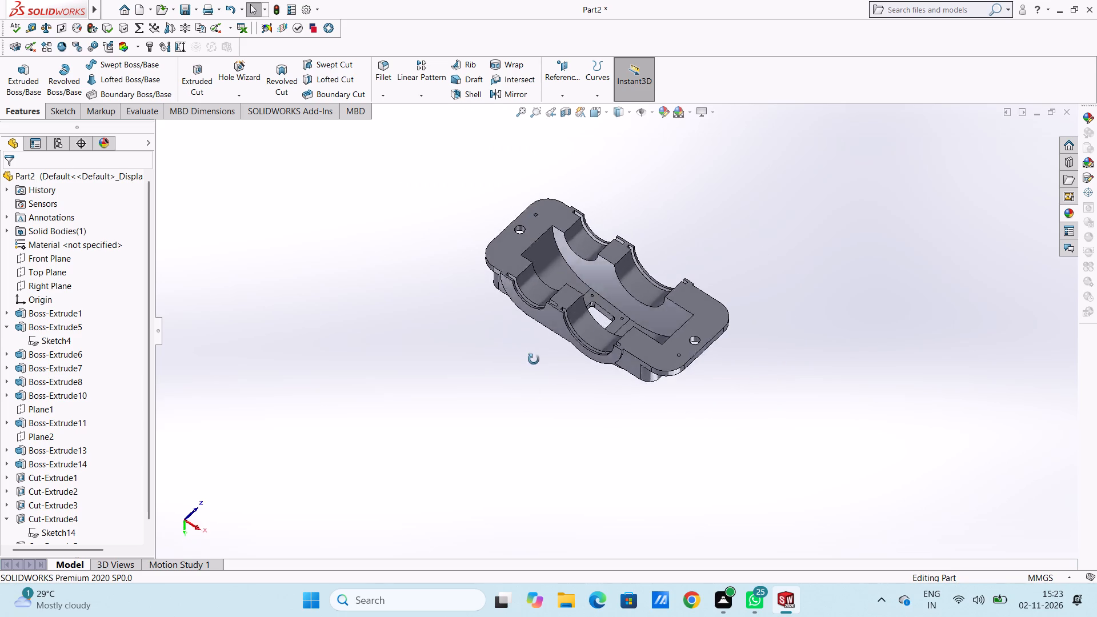
middle_drag(534, 359, 528, 401)
scroll(594, 328, down, 4)
scroll(660, 250, up, 4)
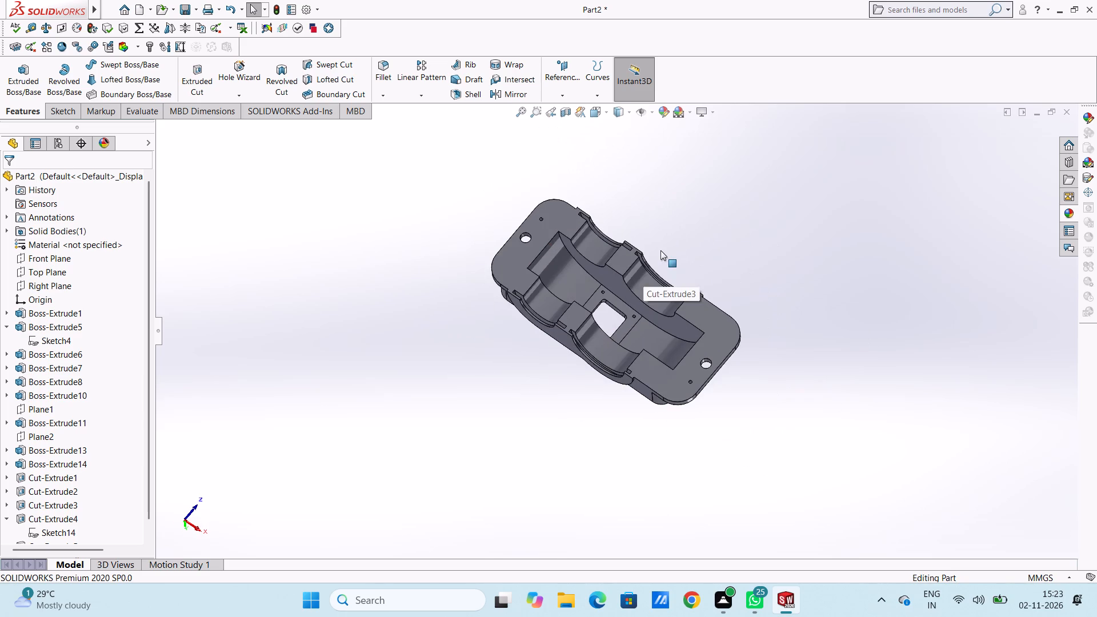
middle_drag(668, 251, 684, 205)
middle_click(624, 293)
scroll(622, 292, down, 4)
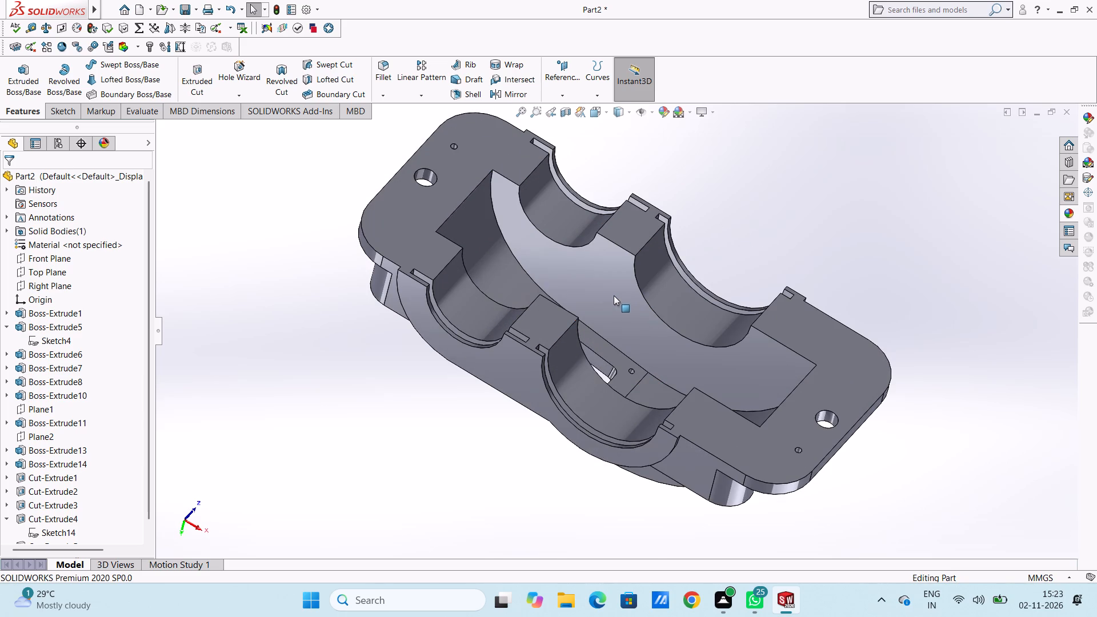
middle_click(516, 307)
middle_drag(490, 242, 474, 267)
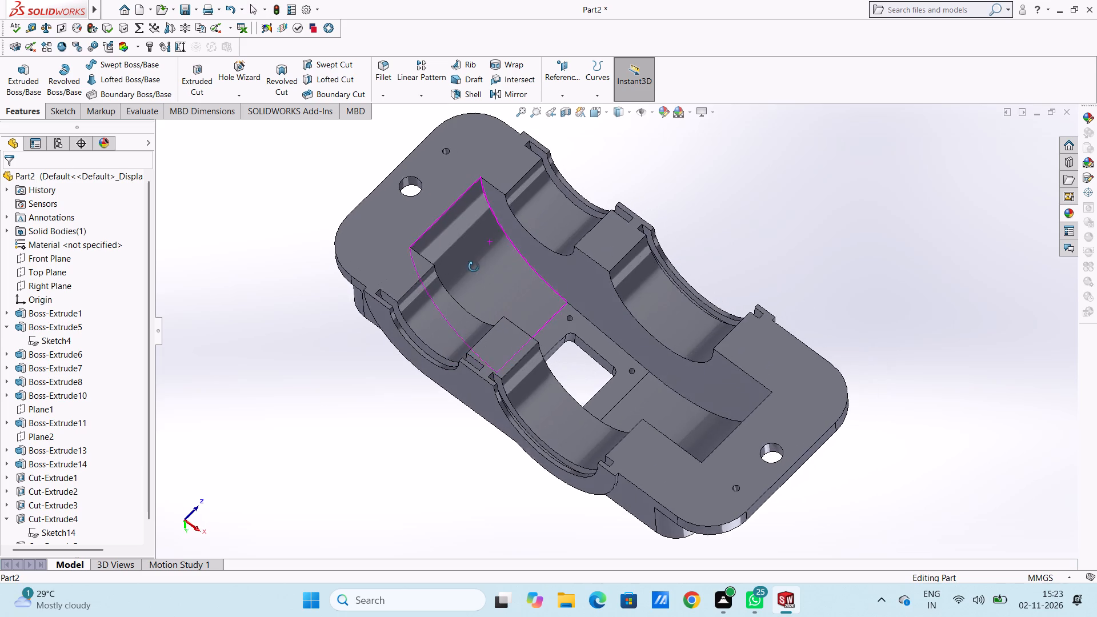
middle_drag(474, 267, 473, 267)
Fillet the two long curved edges along the inner cavity walls with a 2 mm symmetric radius, trying 5 mm and 3 mm first.
click(387, 67)
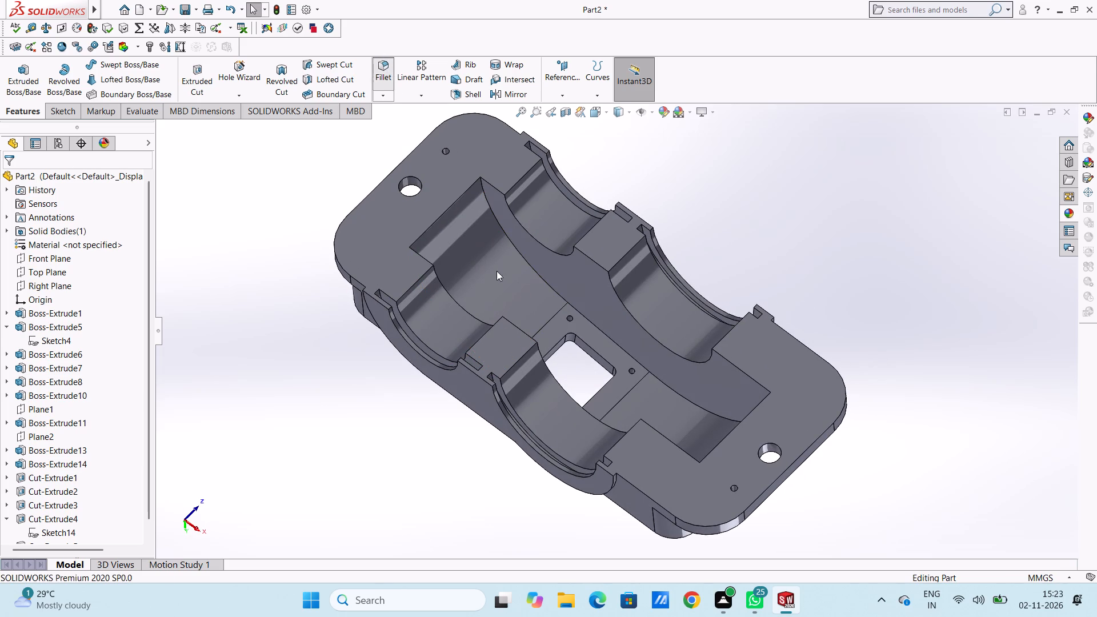
click(548, 286)
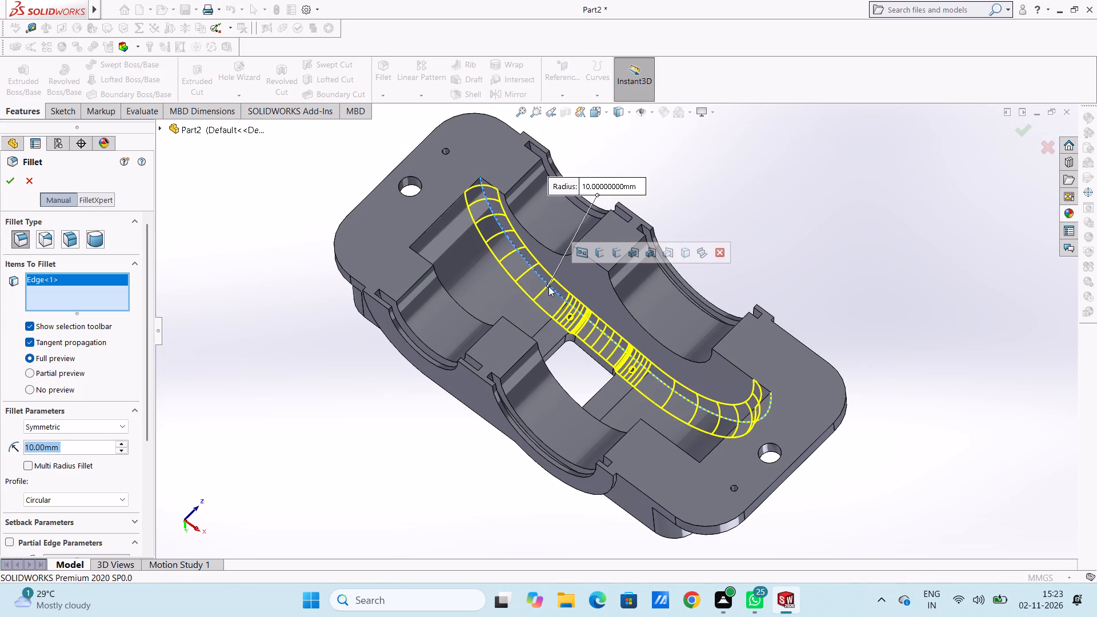
middle_drag(500, 297, 465, 381)
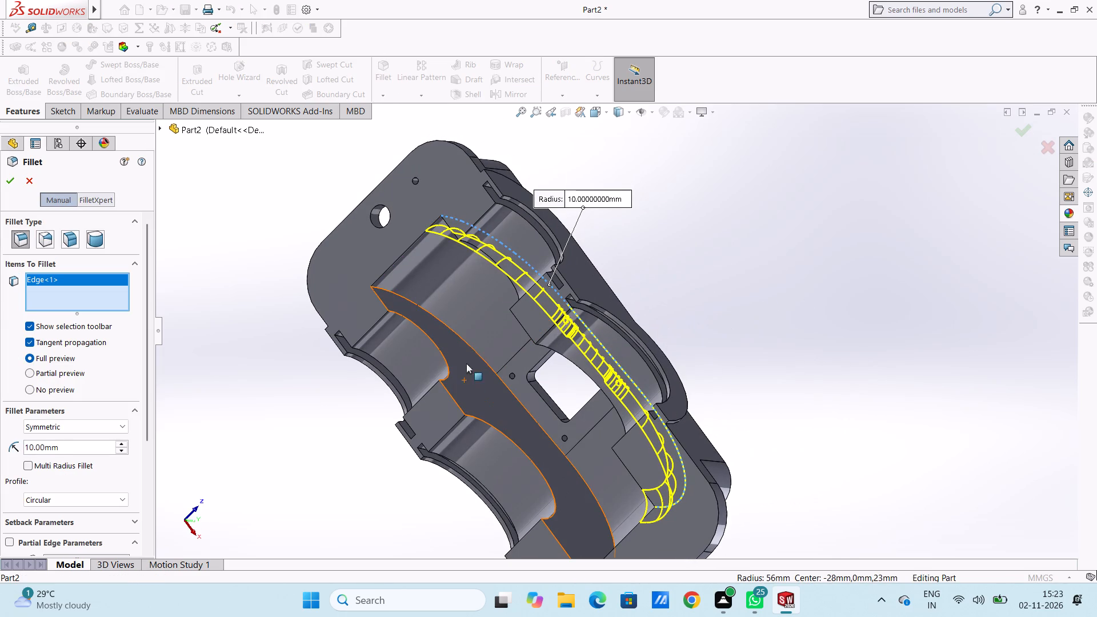
click(472, 350)
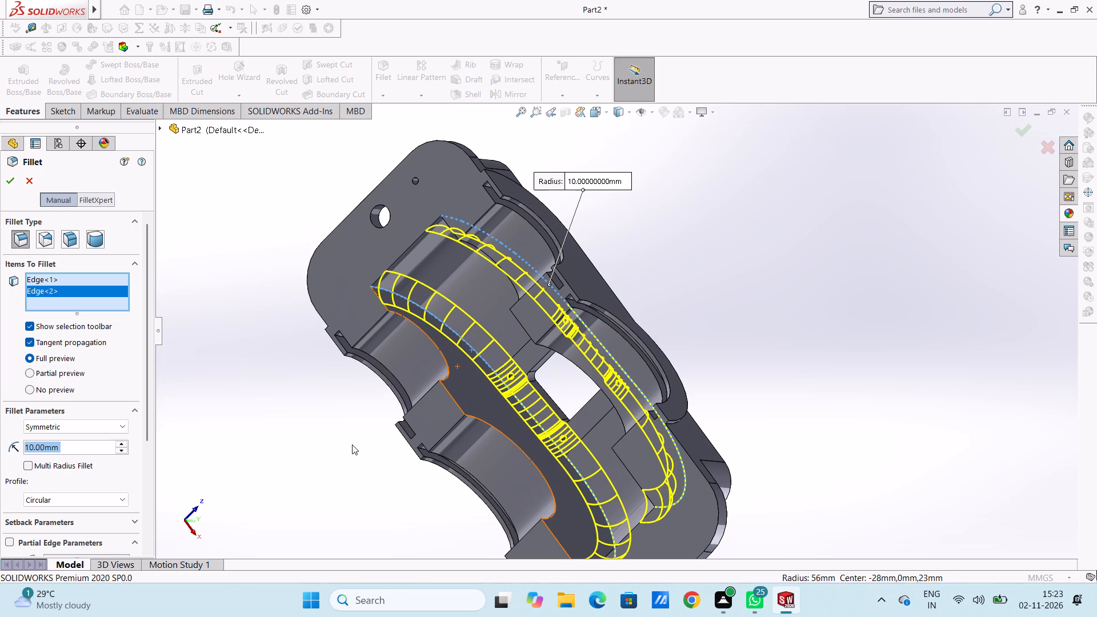
middle_drag(361, 444, 415, 341)
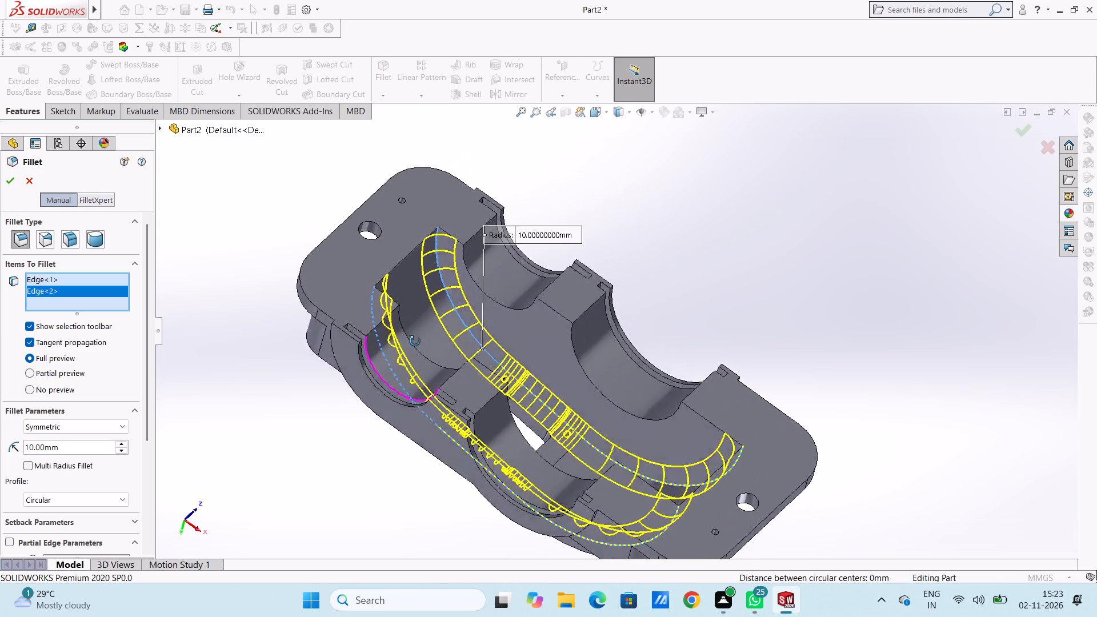
middle_drag(415, 341, 417, 334)
scroll(432, 360, up, 2)
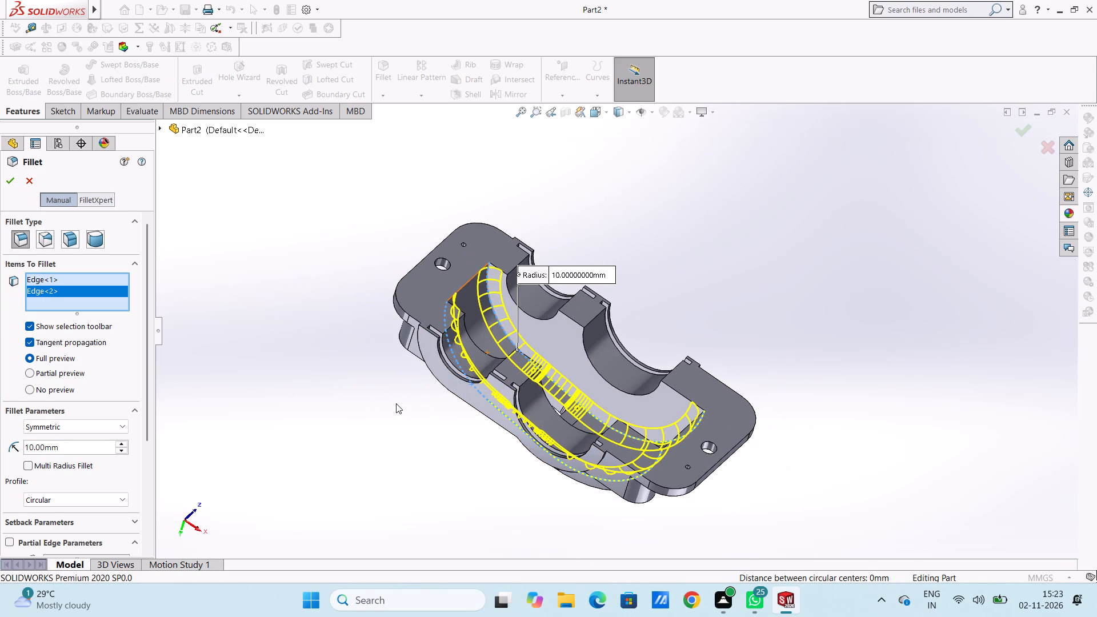
middle_drag(395, 403, 374, 423)
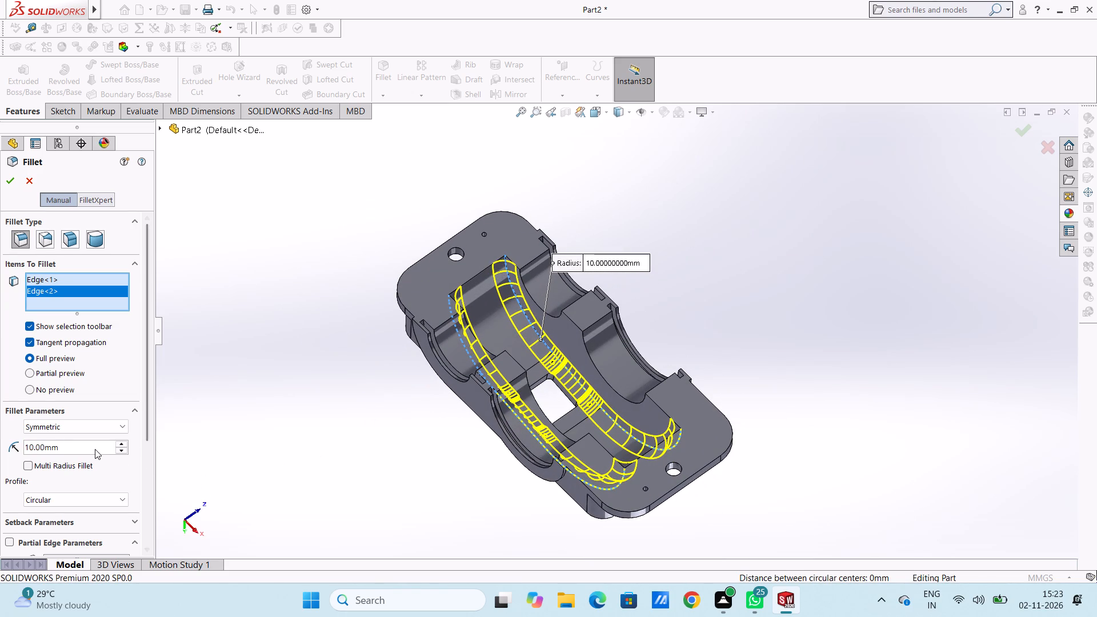
double_click(94, 447)
key(5)
key(Return)
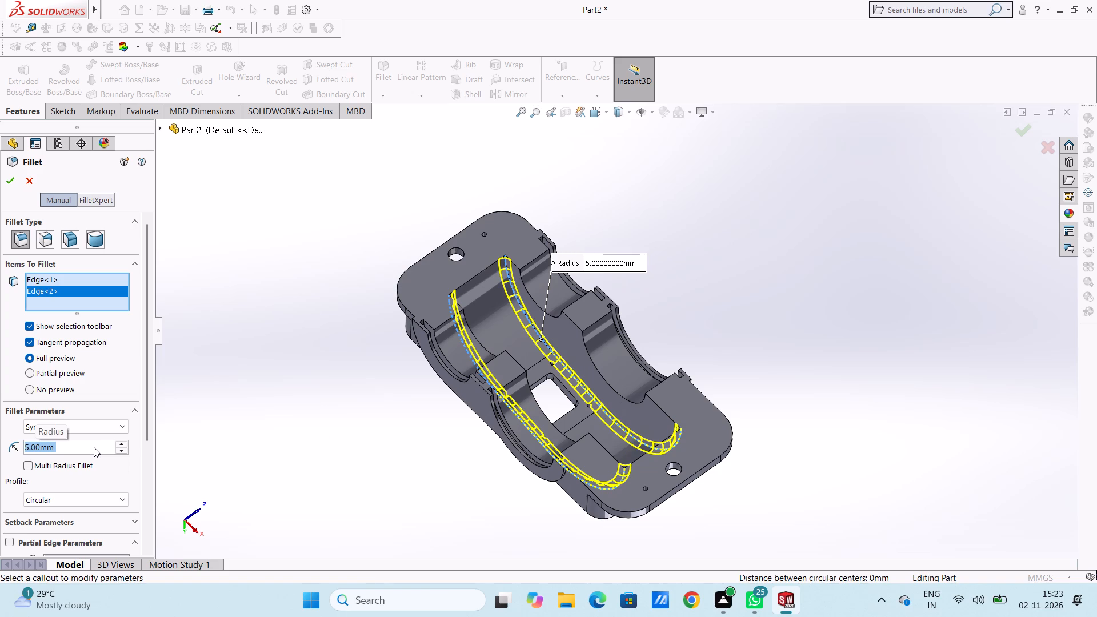
key(2)
key(Return)
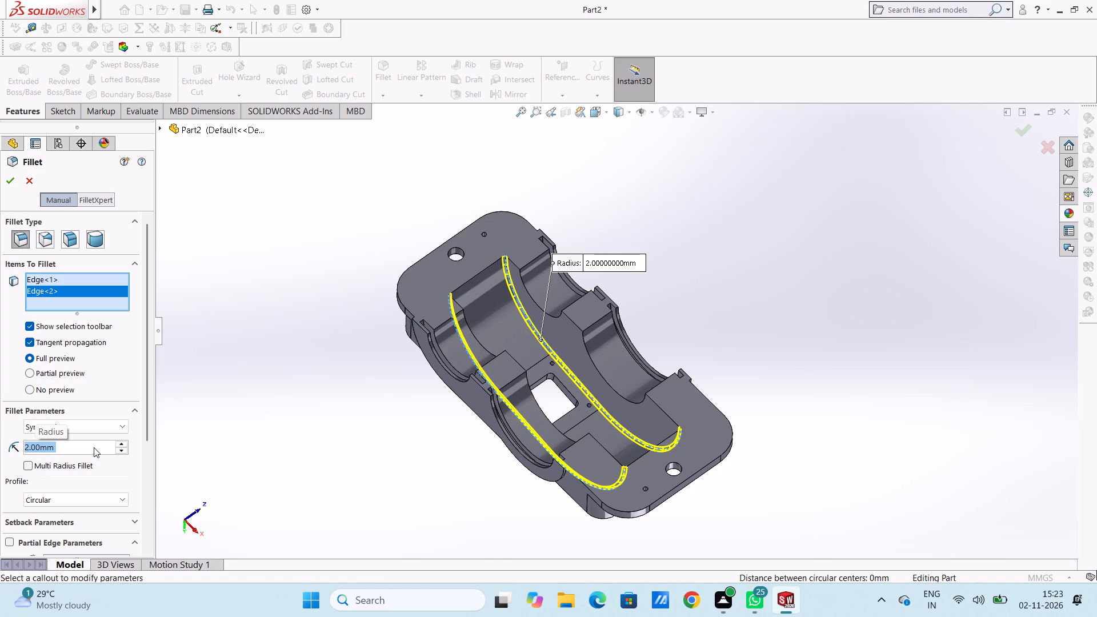
key(3)
key(Return)
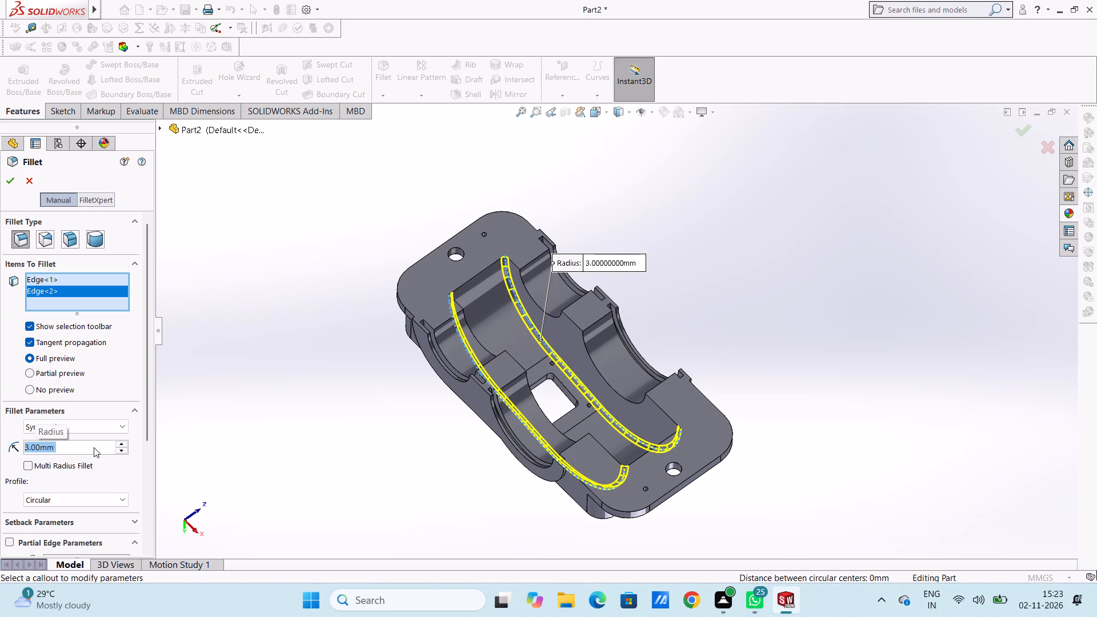
key(2)
key(Return)
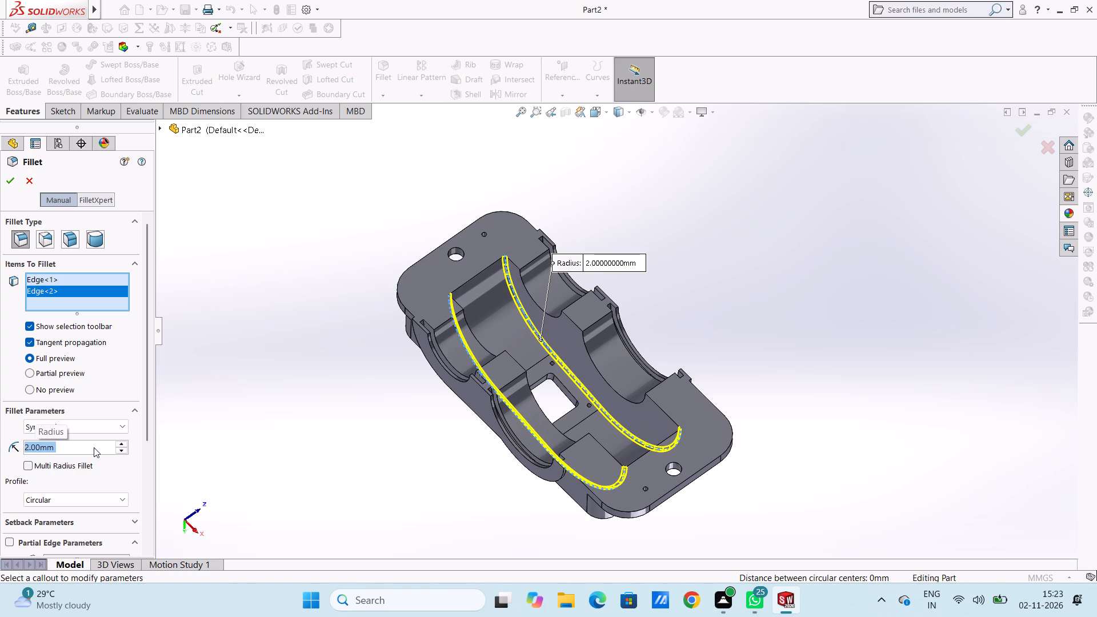
click(8, 187)
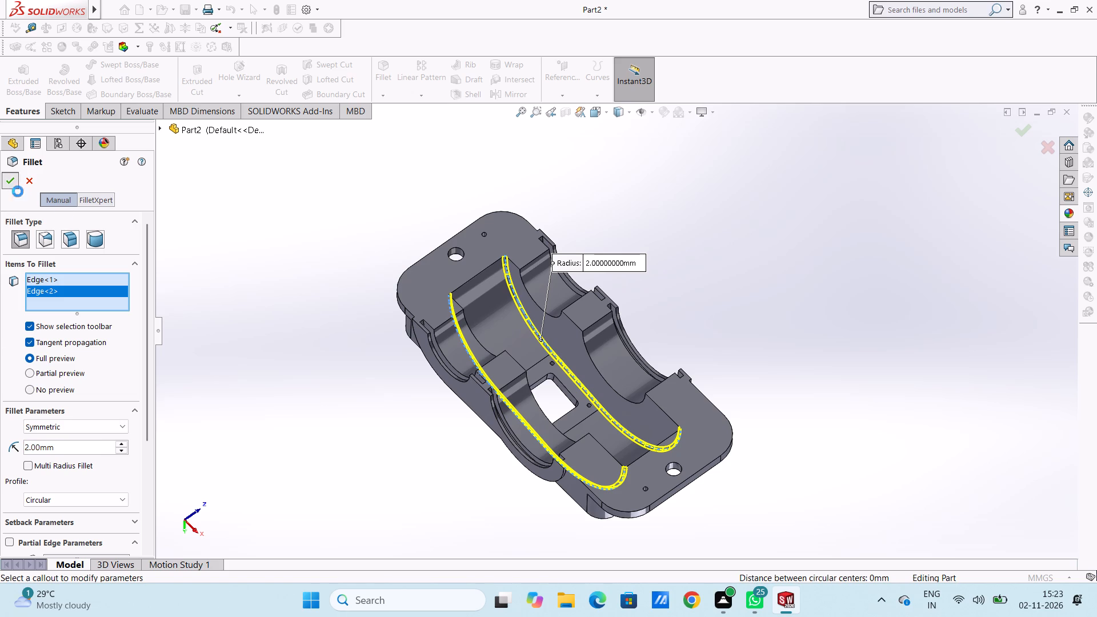
Examine the filleted cavity edges, the underside and the outer top of the cover from several angles.
middle_drag(307, 282, 307, 341)
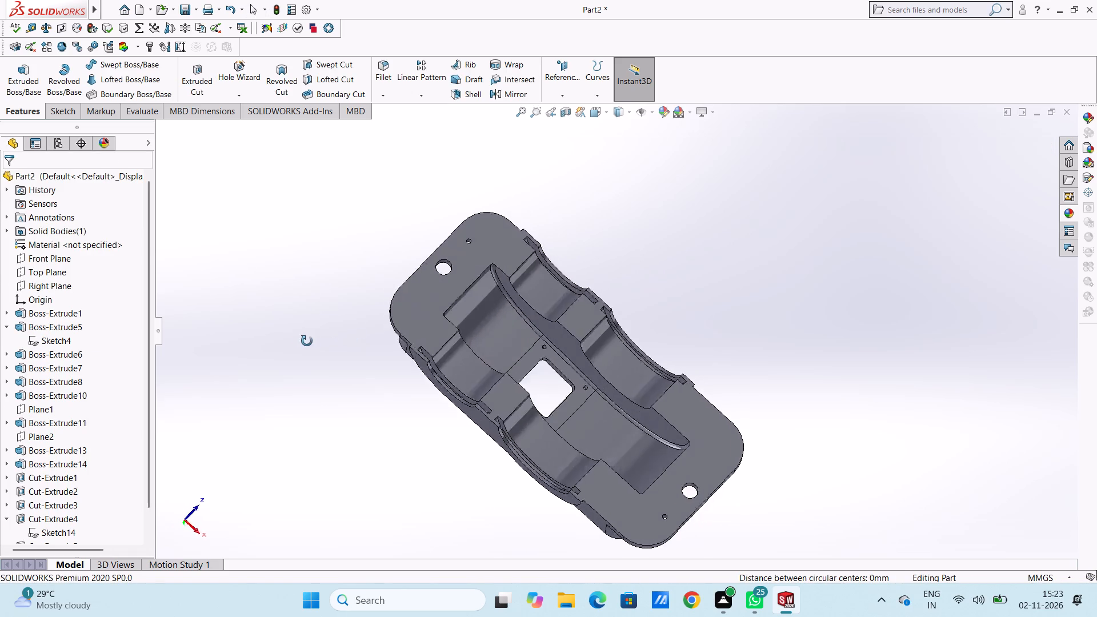
middle_drag(307, 341, 303, 357)
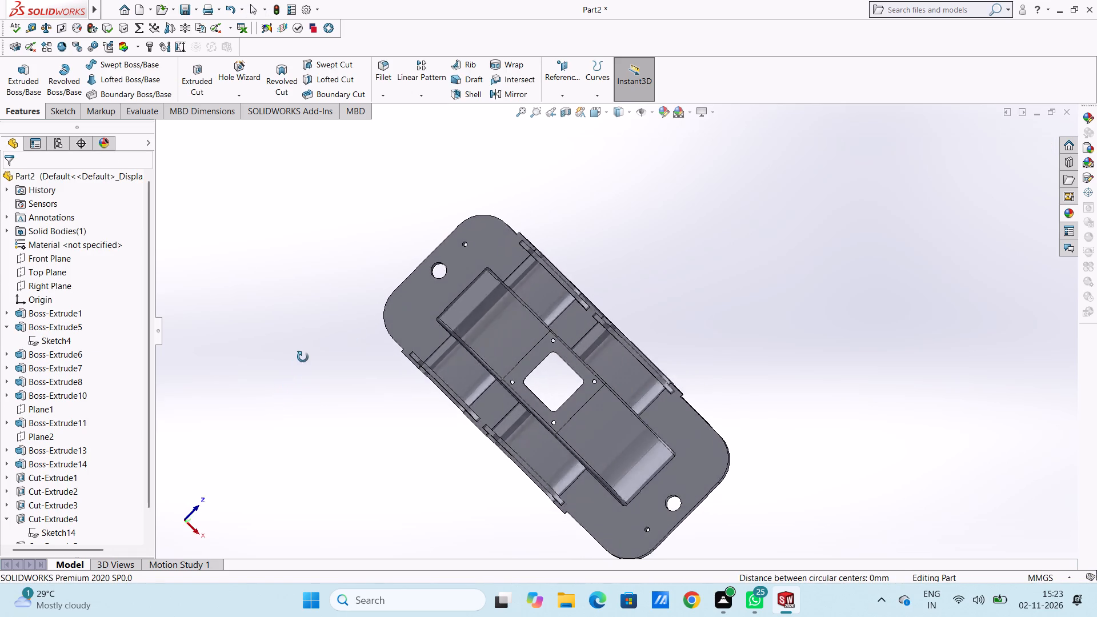
middle_drag(303, 357, 312, 279)
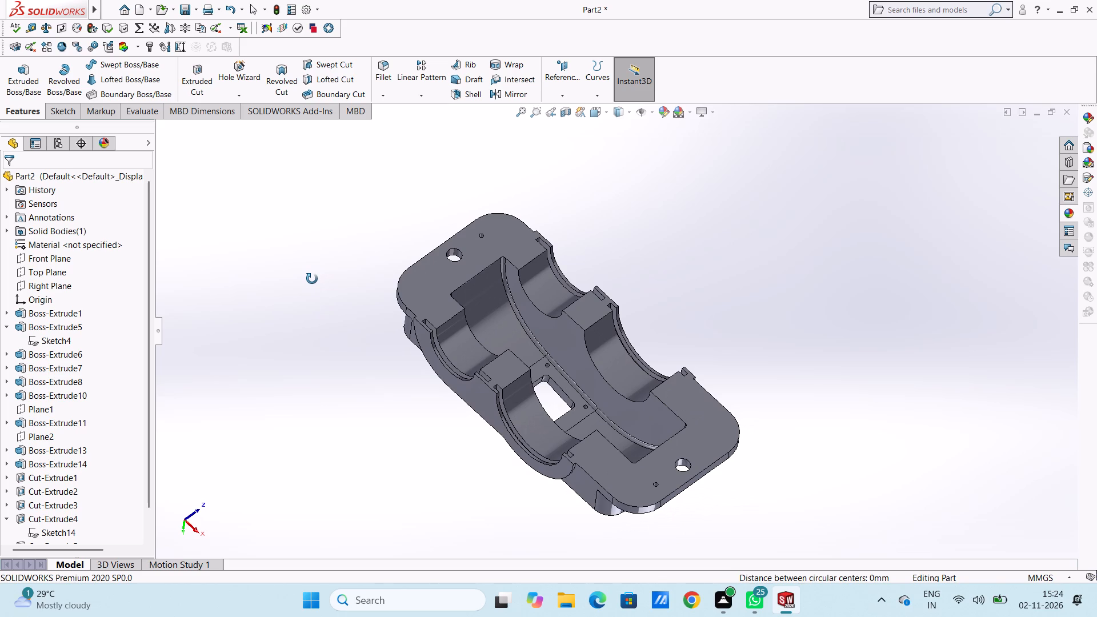
middle_drag(312, 279, 318, 283)
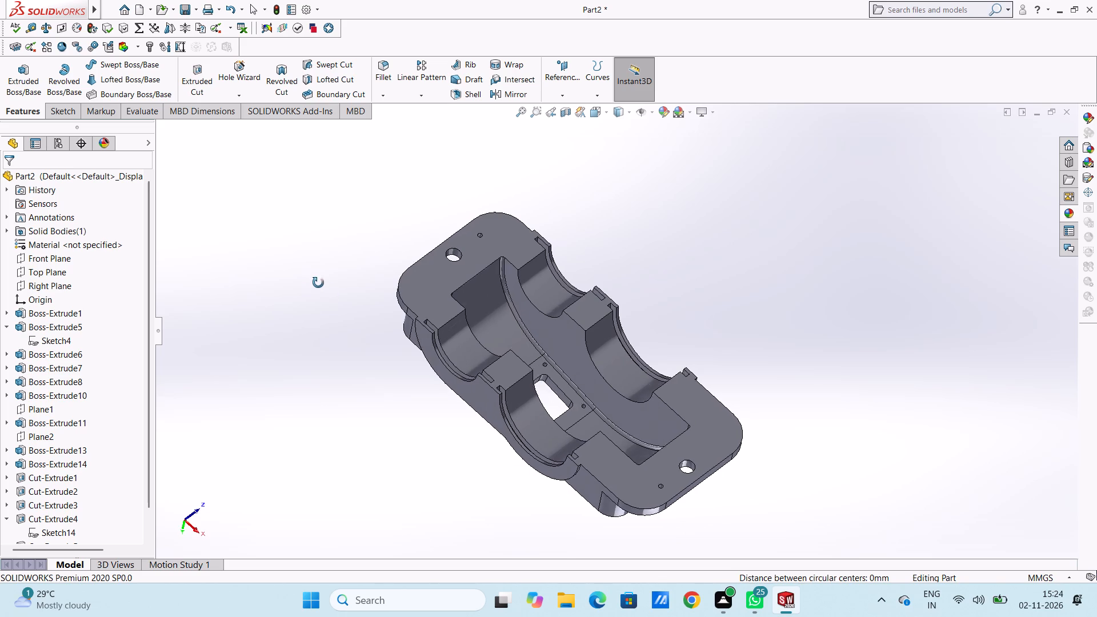
middle_drag(318, 283, 309, 358)
middle_drag(341, 297, 299, 402)
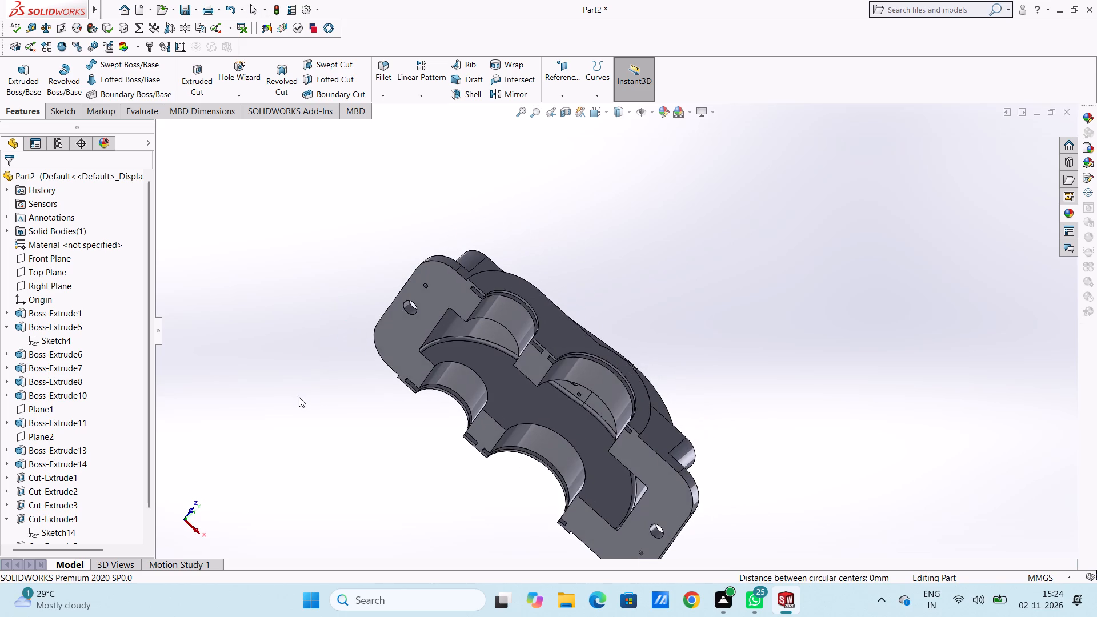
middle_drag(326, 345, 342, 421)
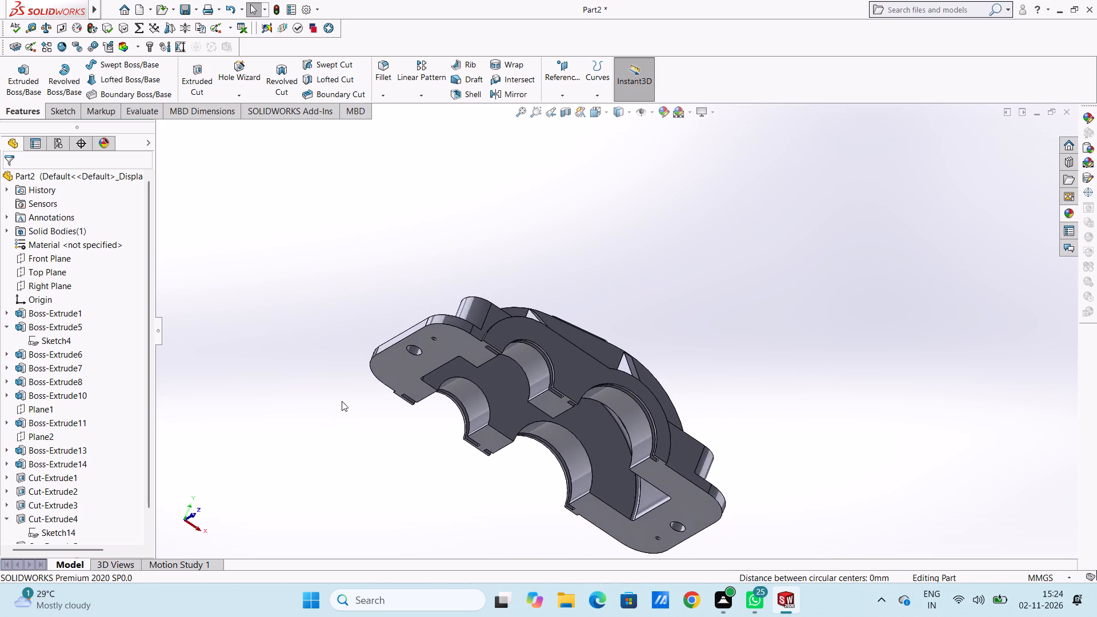
middle_drag(357, 344, 361, 450)
middle_drag(324, 391, 290, 496)
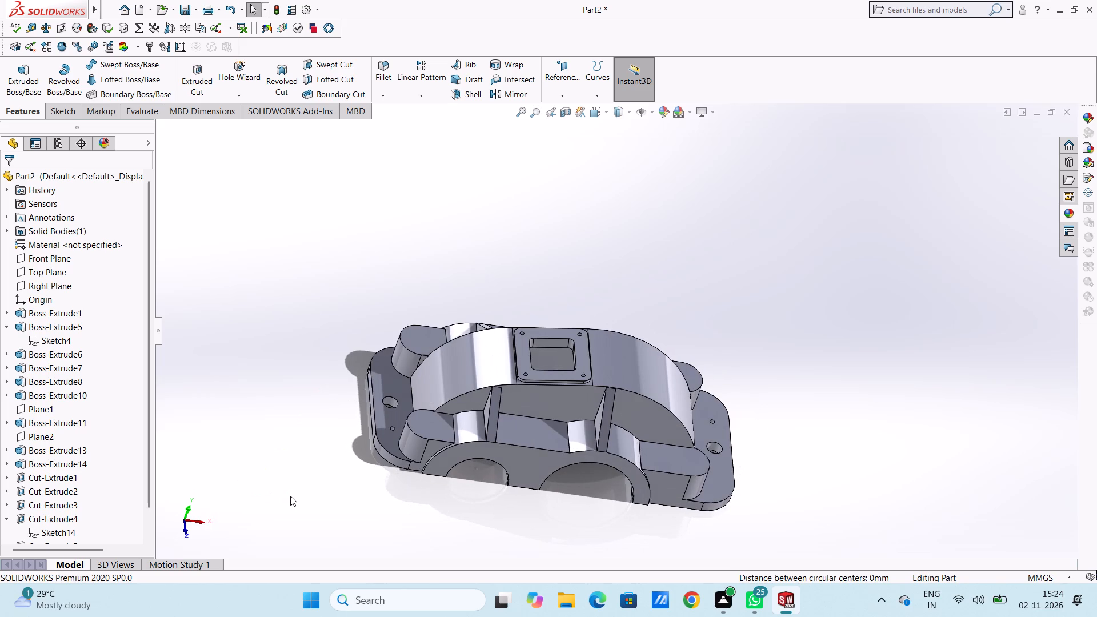
On the corner boss top face, sketch circles of about 5.2 mm and 6 mm radius concentric with the two rounded bosses at X -88.
key(ctrl+5)
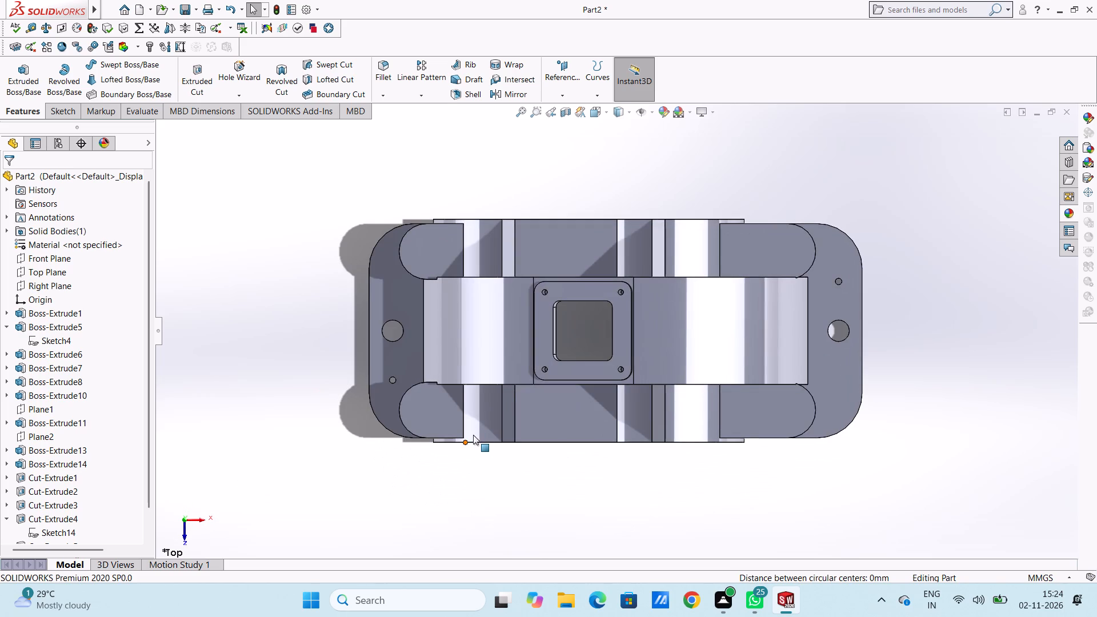
click(434, 251)
click(486, 221)
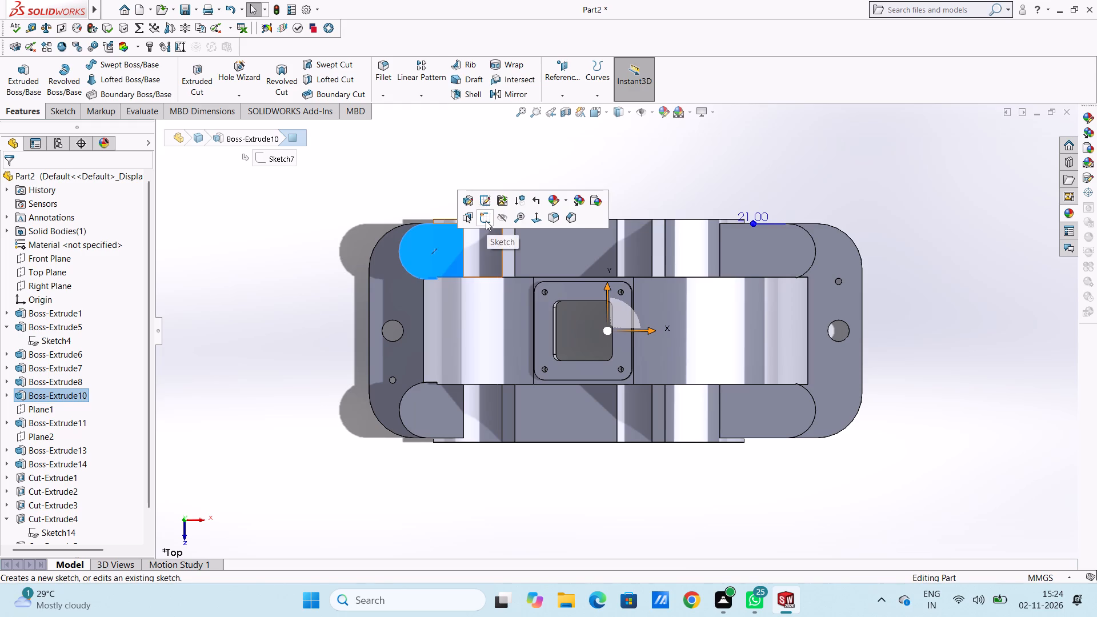
click(500, 184)
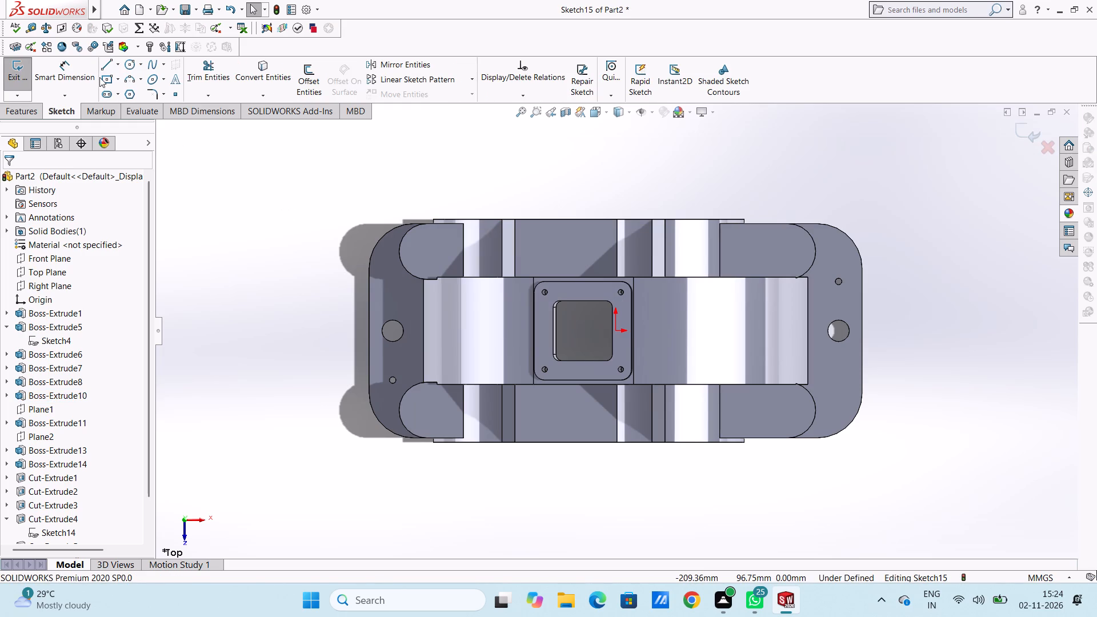
click(129, 64)
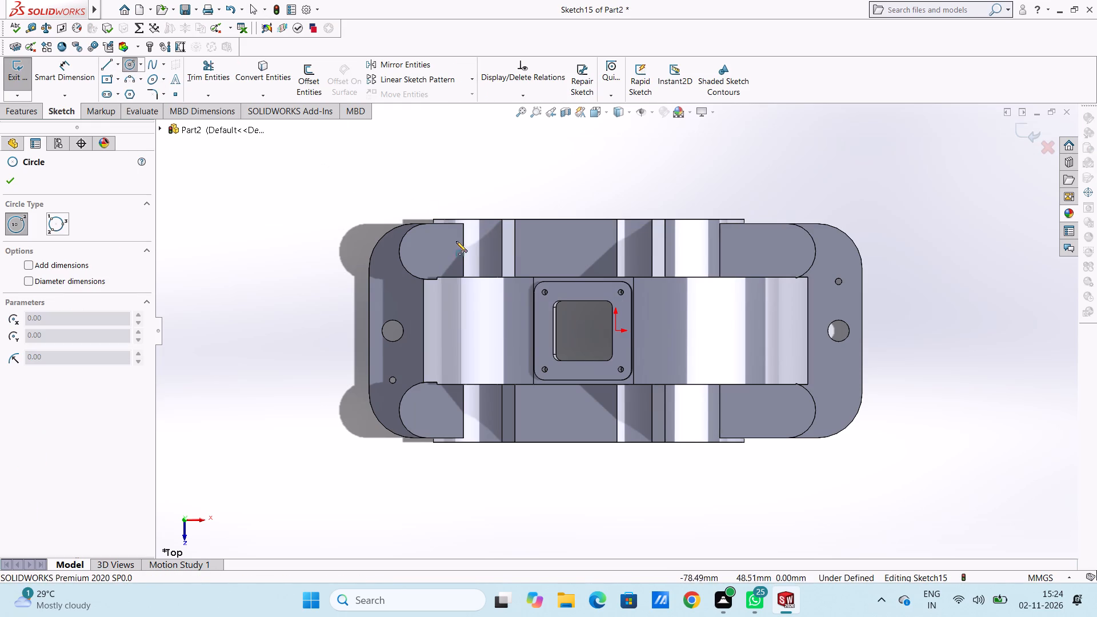
scroll(450, 251, down, 3)
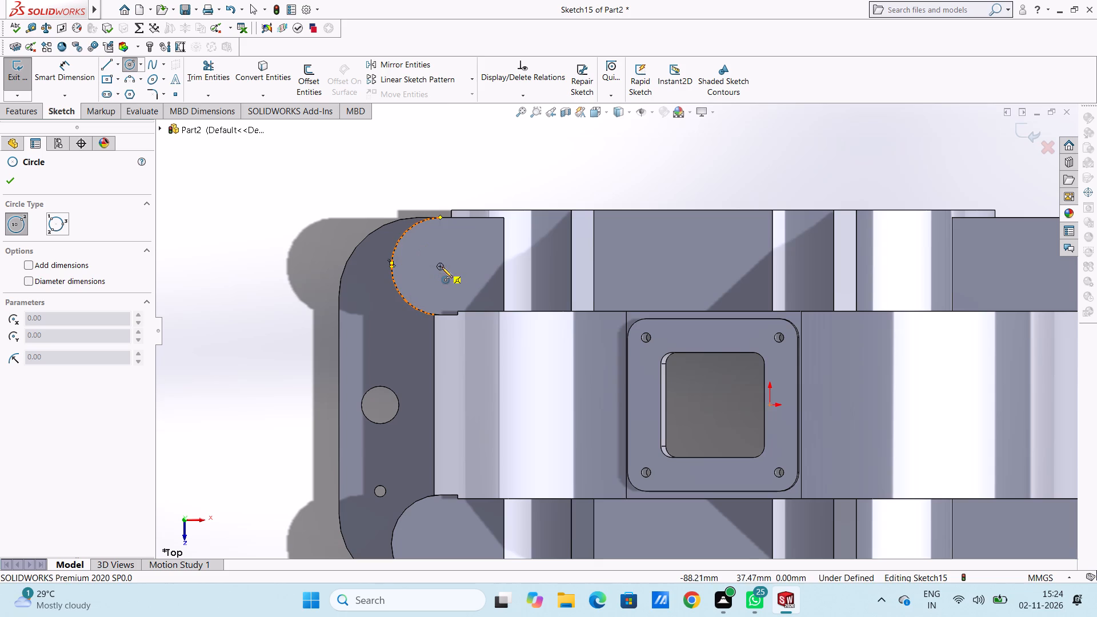
click(439, 265)
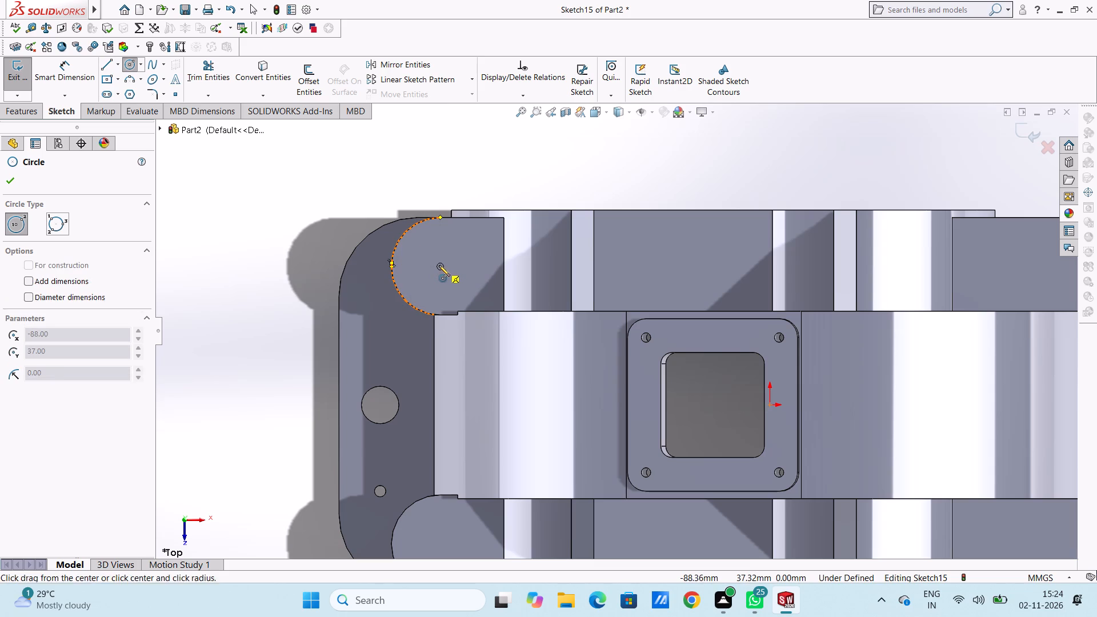
click(451, 282)
scroll(494, 310, up, 6)
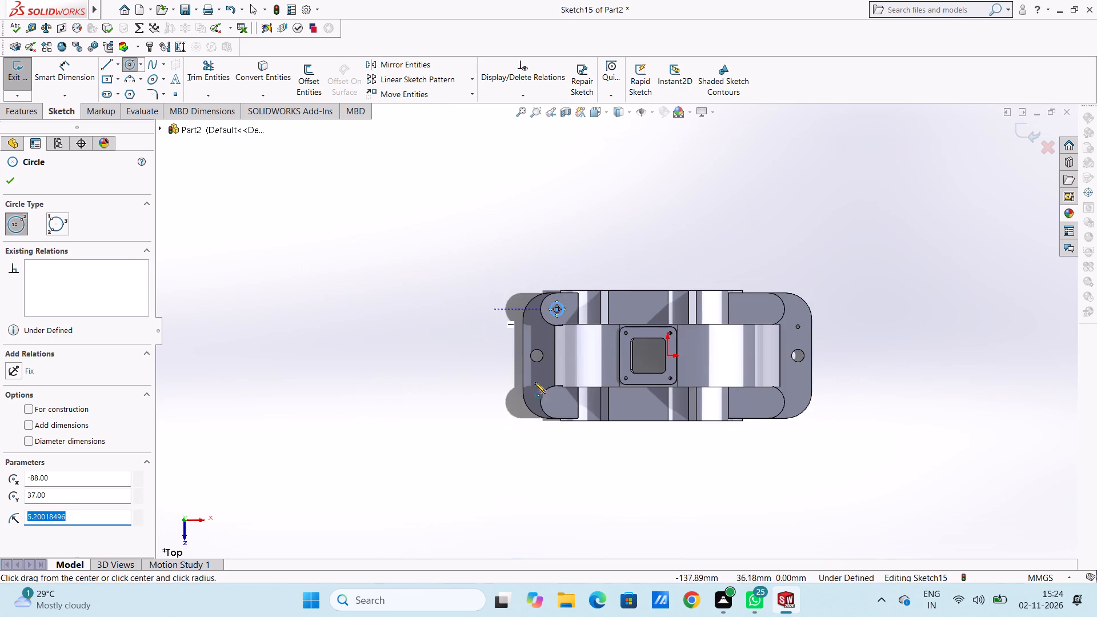
scroll(620, 450, down, 3)
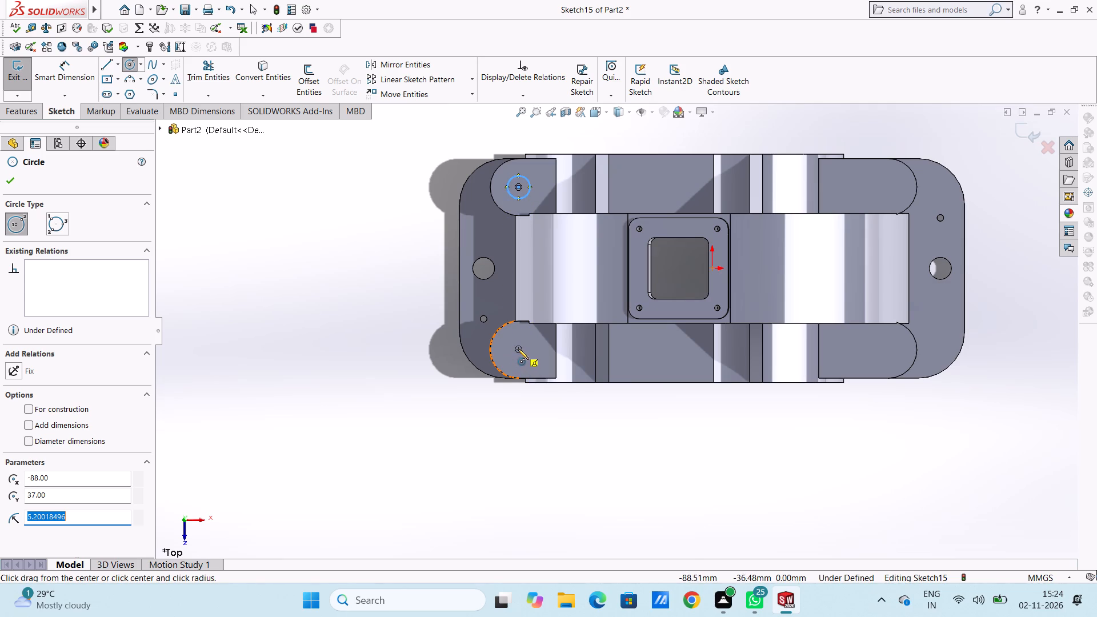
click(518, 348)
click(523, 362)
scroll(881, 175, up, 3)
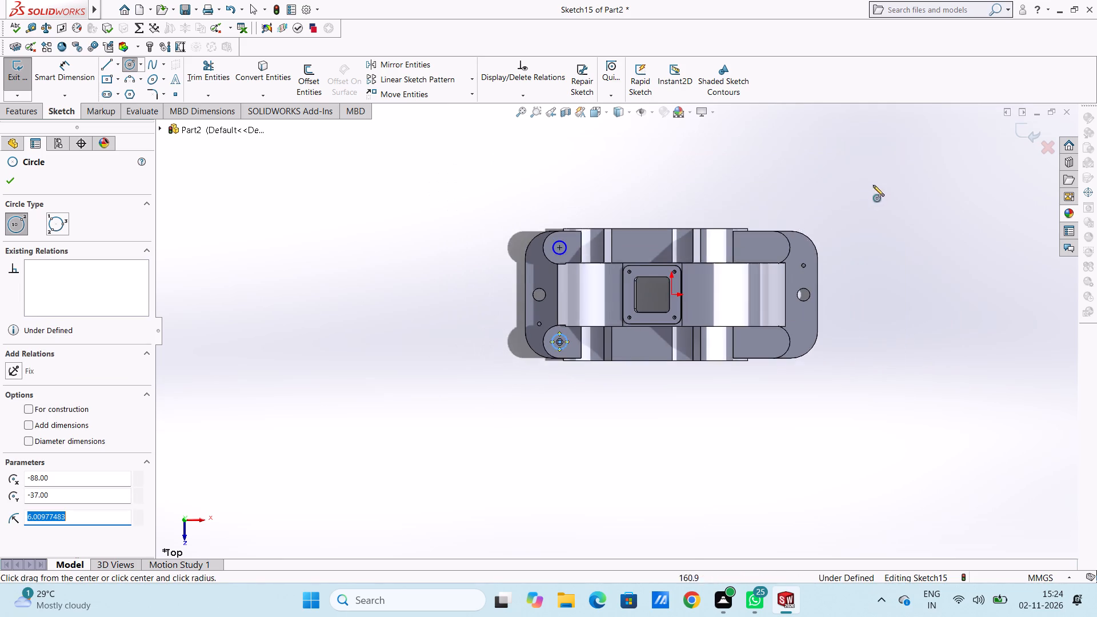
Sketch circles of about 4.9 mm and 5.1 mm radius concentric with the two rounded corner bosses at the cover's opposite end.
scroll(773, 247, down, 5)
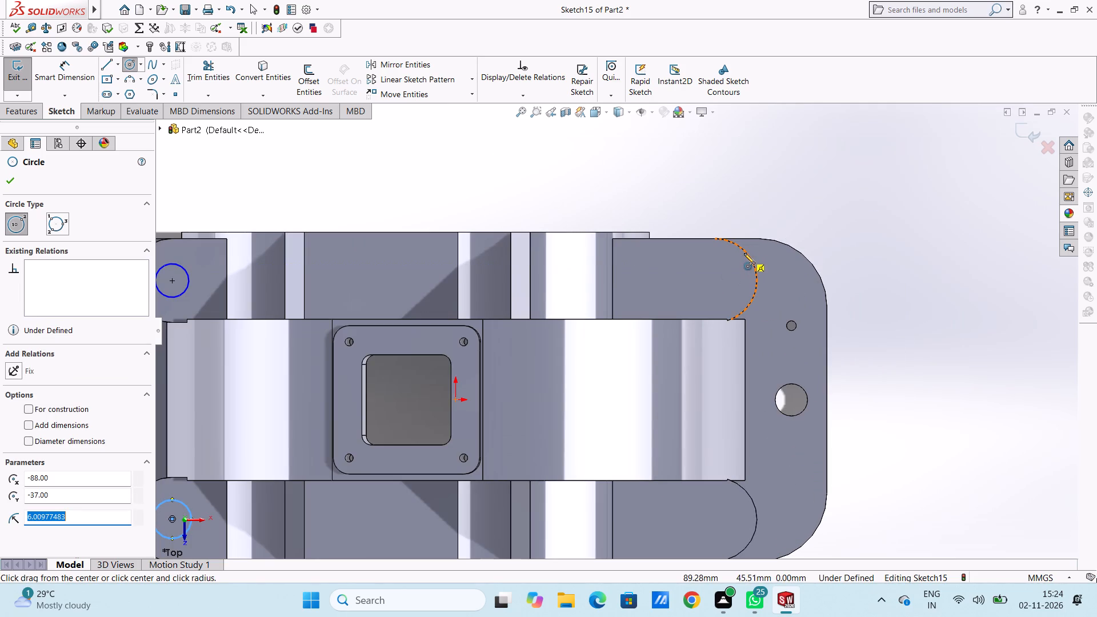
click(713, 279)
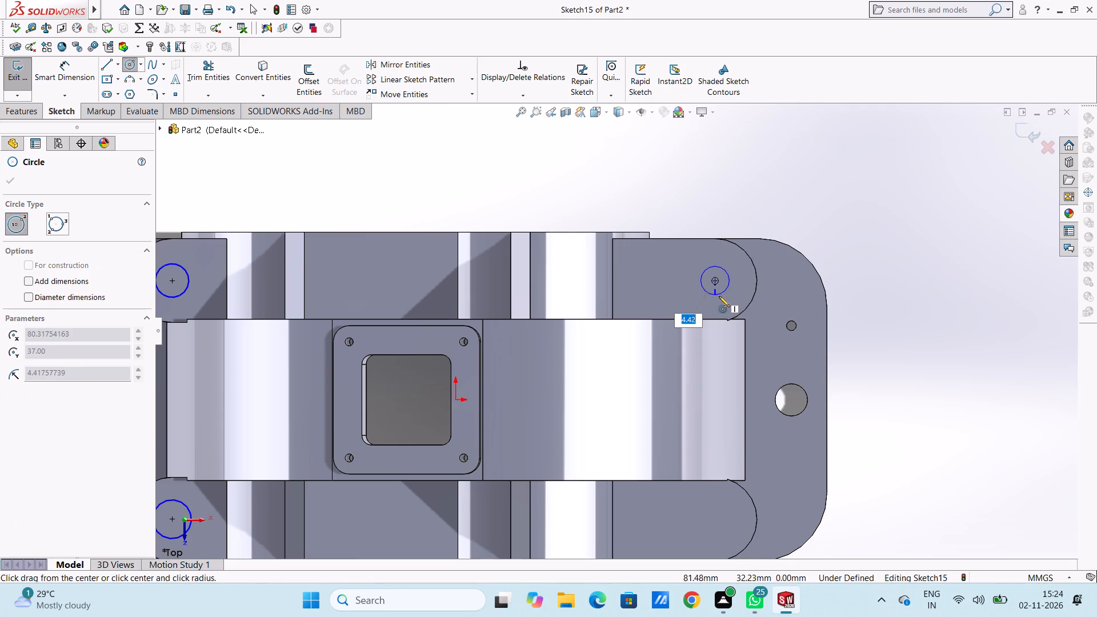
click(719, 296)
scroll(640, 336, up, 5)
scroll(575, 414, down, 3)
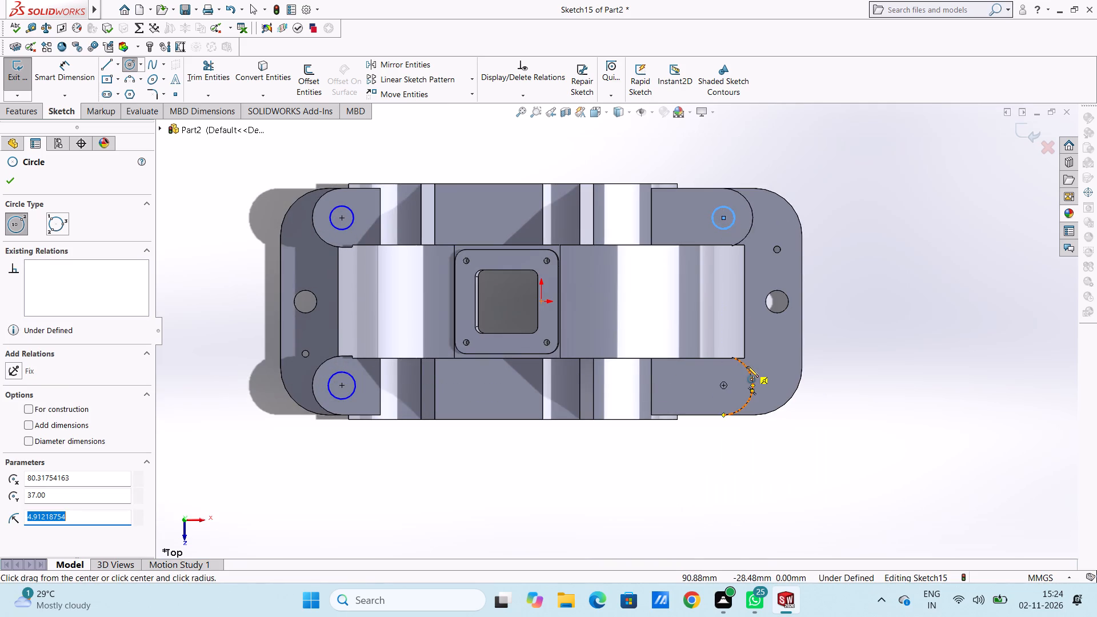
click(723, 384)
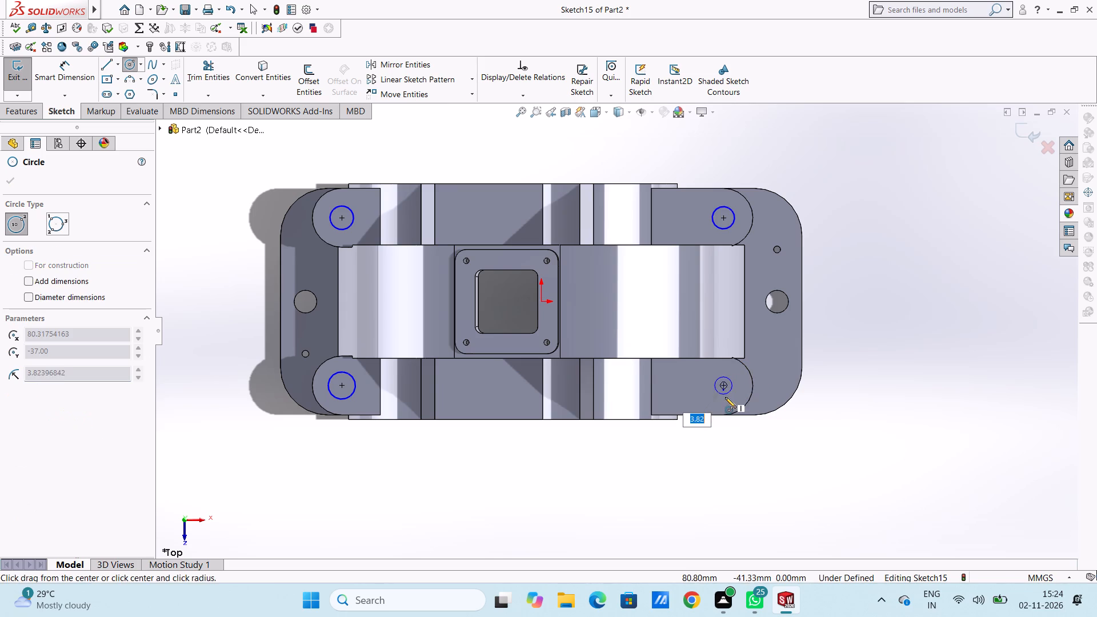
click(725, 397)
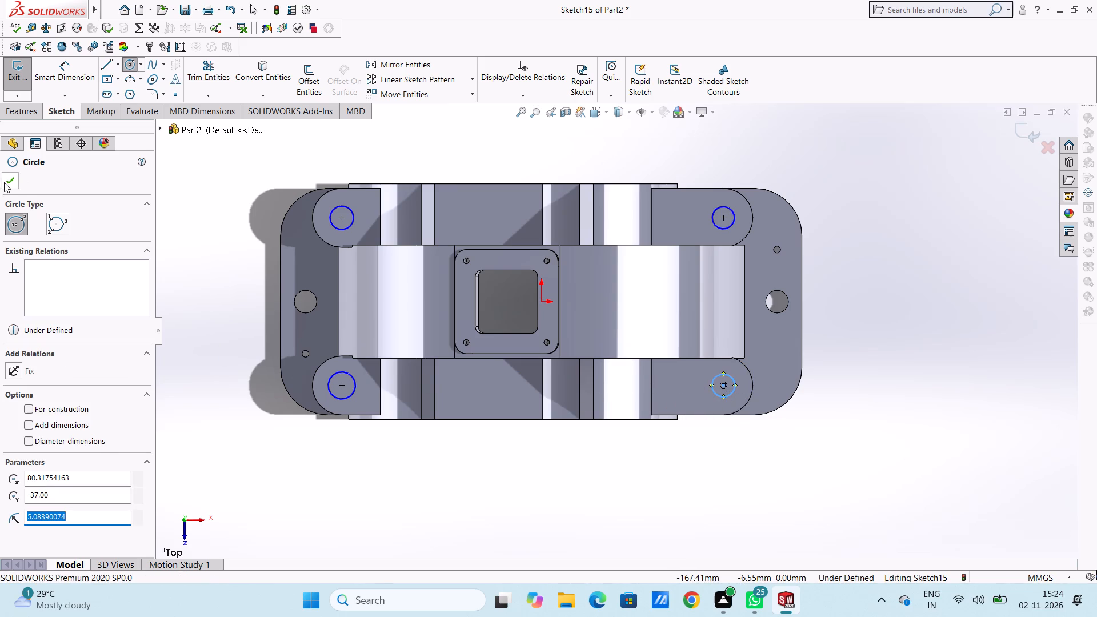
click(5, 182)
click(213, 216)
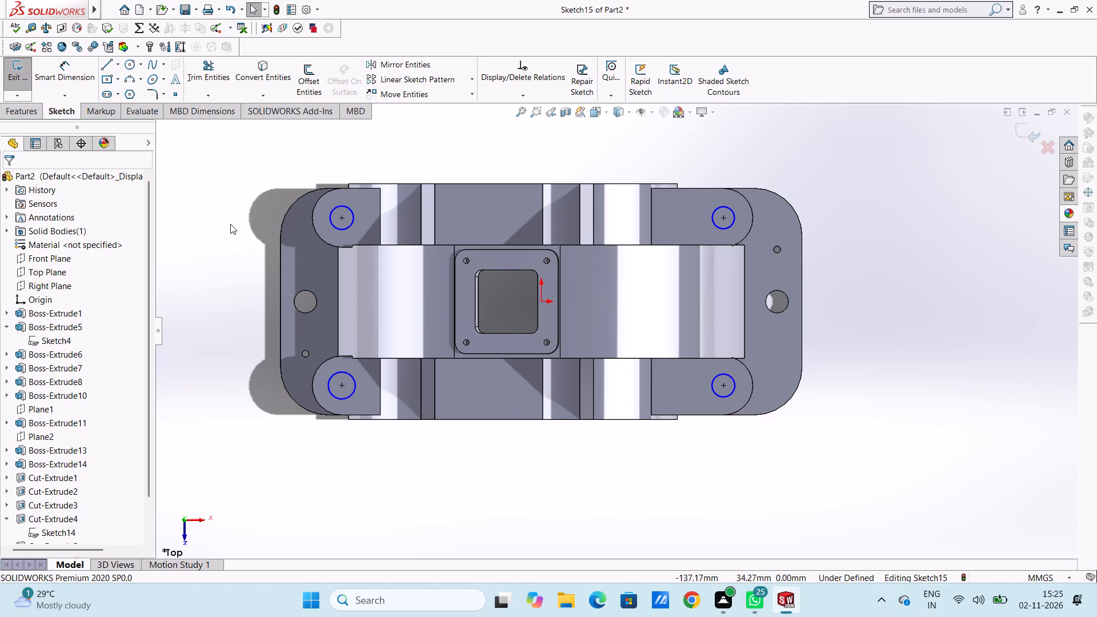
scroll(398, 186, up, 3)
scroll(462, 320, down, 2)
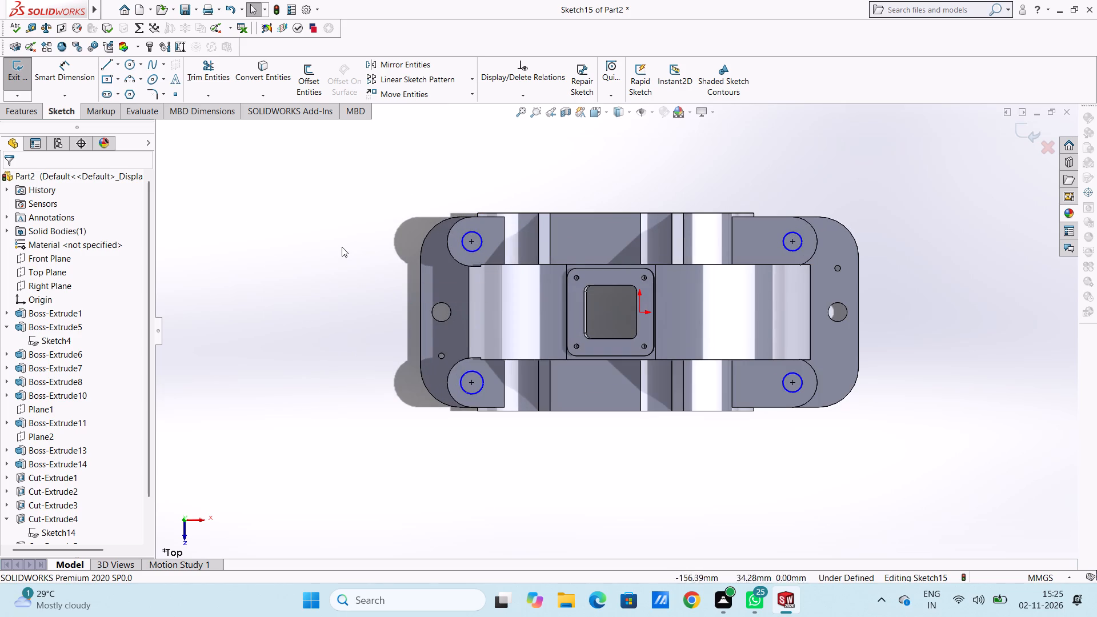
Dimension the circle on the rear corner boss at X -88 to a 10 mm diameter, trying 6 mm and 8 mm first.
click(342, 247)
click(65, 76)
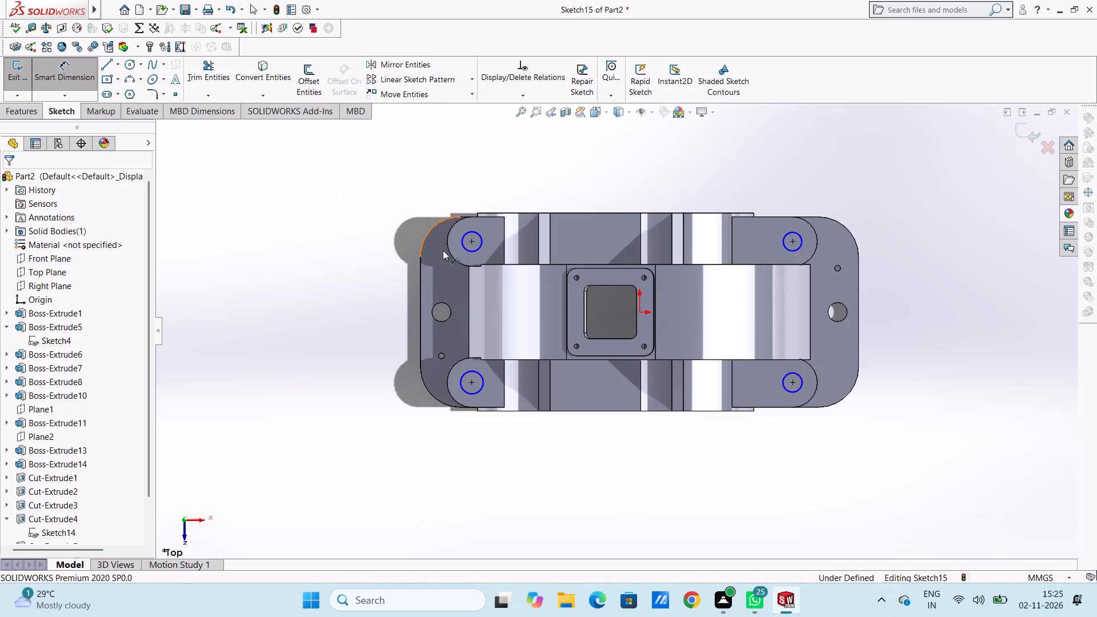
click(469, 251)
click(264, 335)
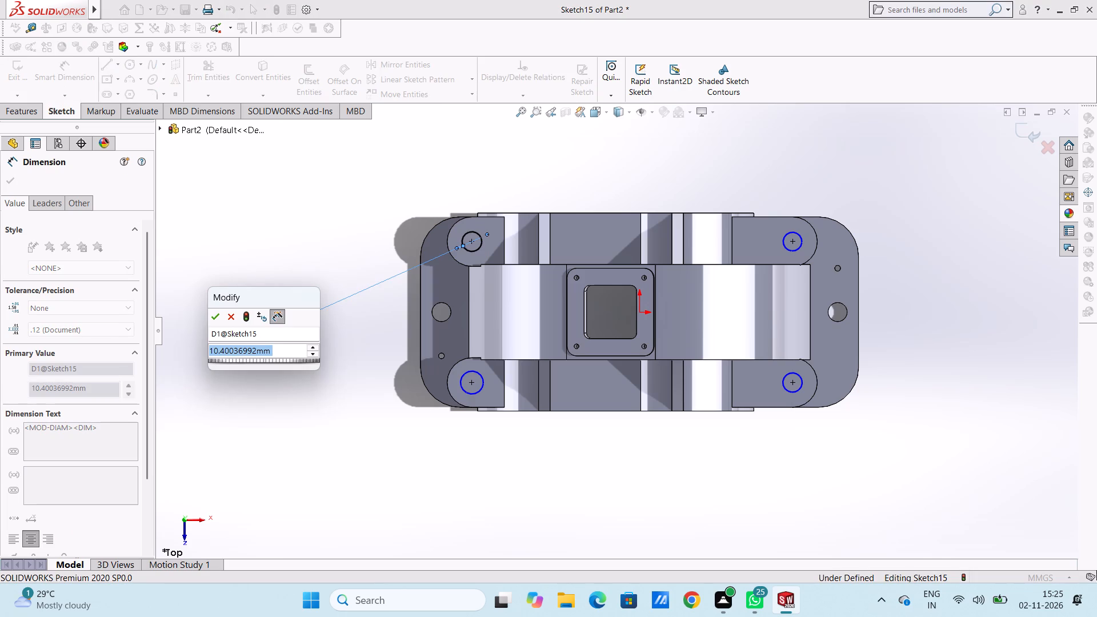
key(6)
key(Return)
click(297, 228)
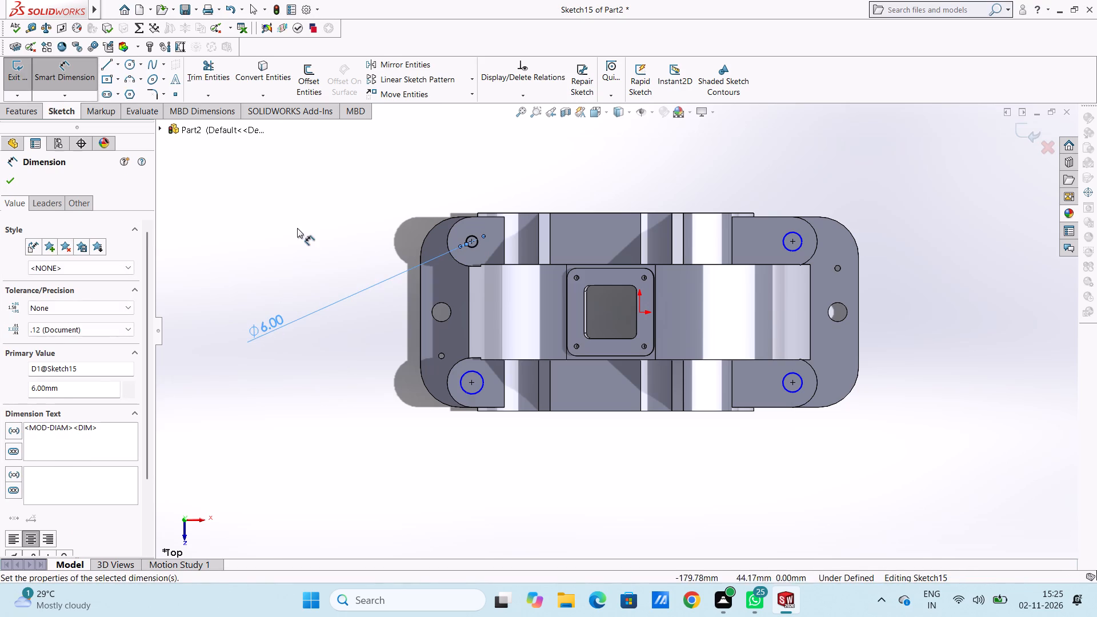
double_click(269, 321)
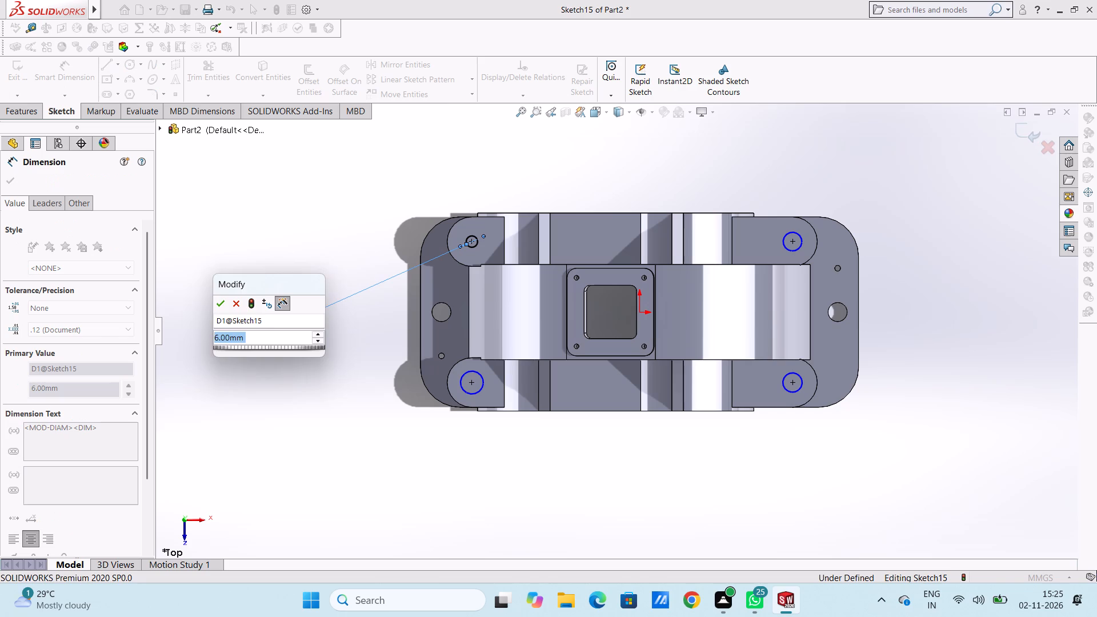
key(8)
key(Return)
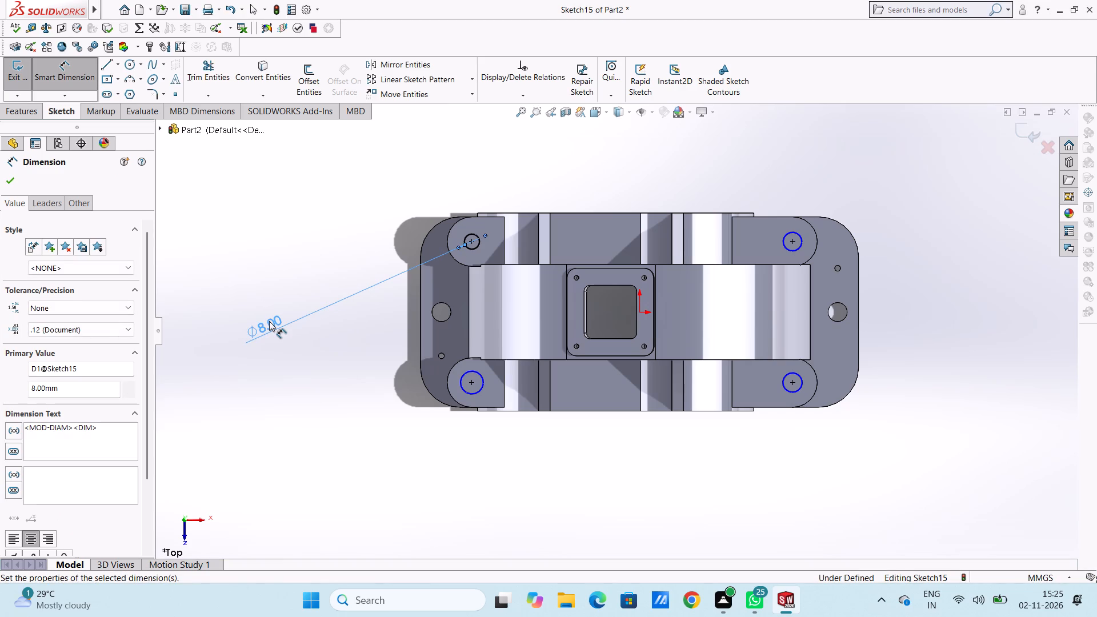
click(275, 250)
double_click(255, 326)
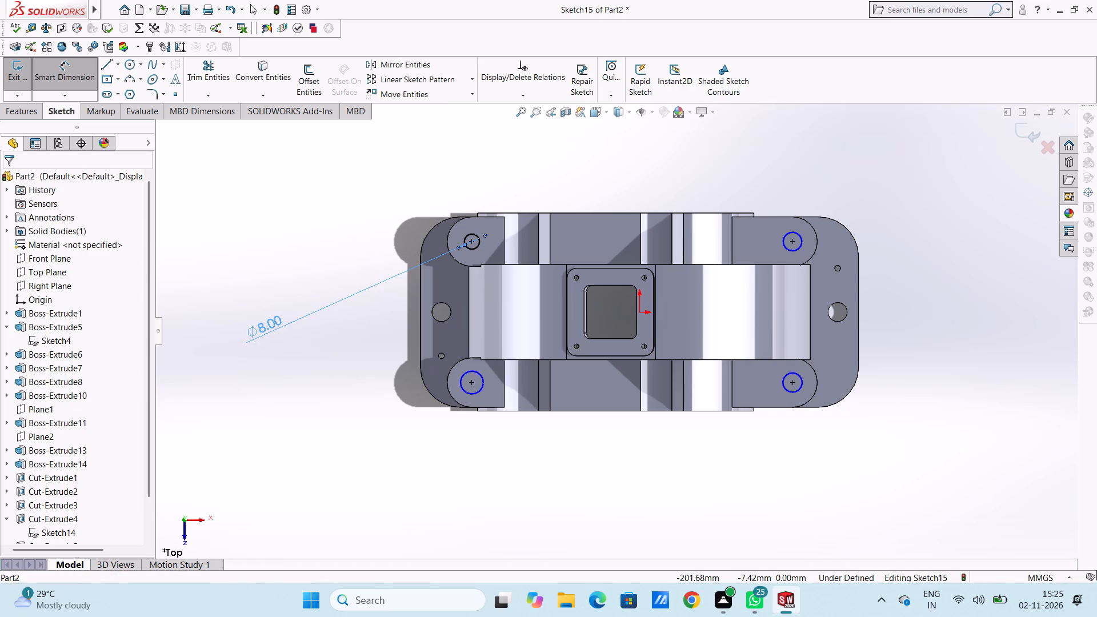
text(10)
key(Return)
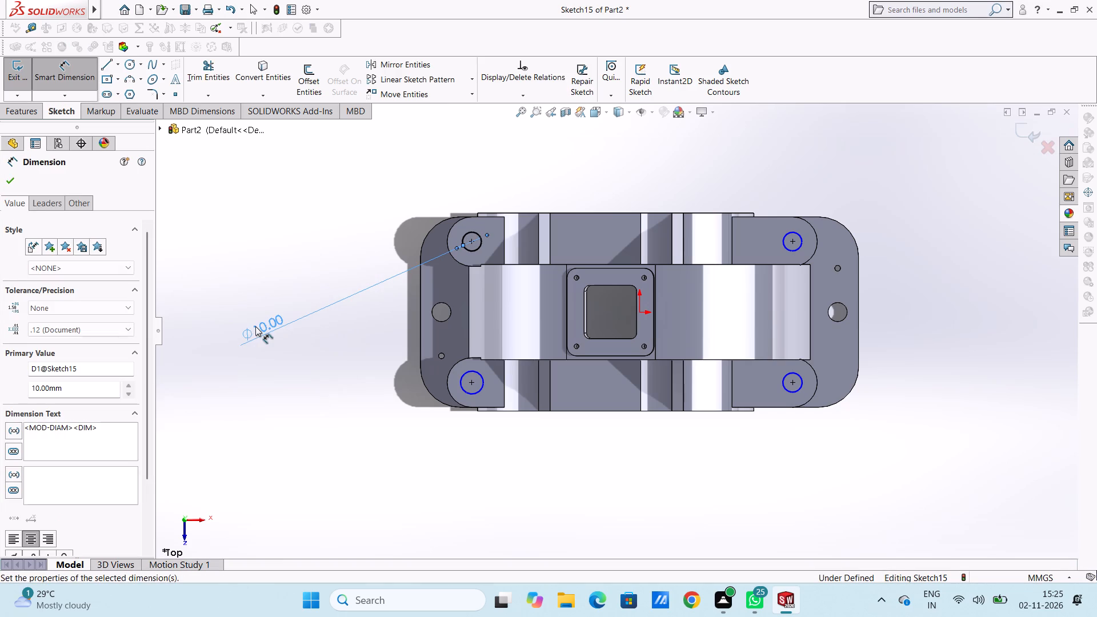
click(324, 247)
Dimension the circles on the other three corner bosses to a 10 mm diameter each.
click(794, 250)
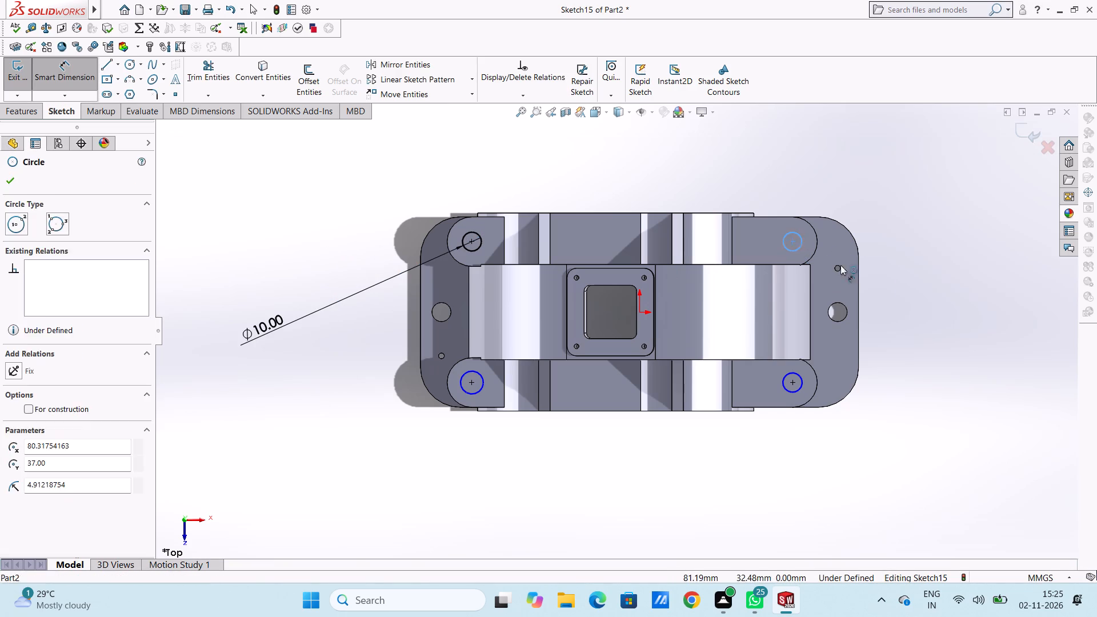
click(922, 303)
text(10)
key(Return)
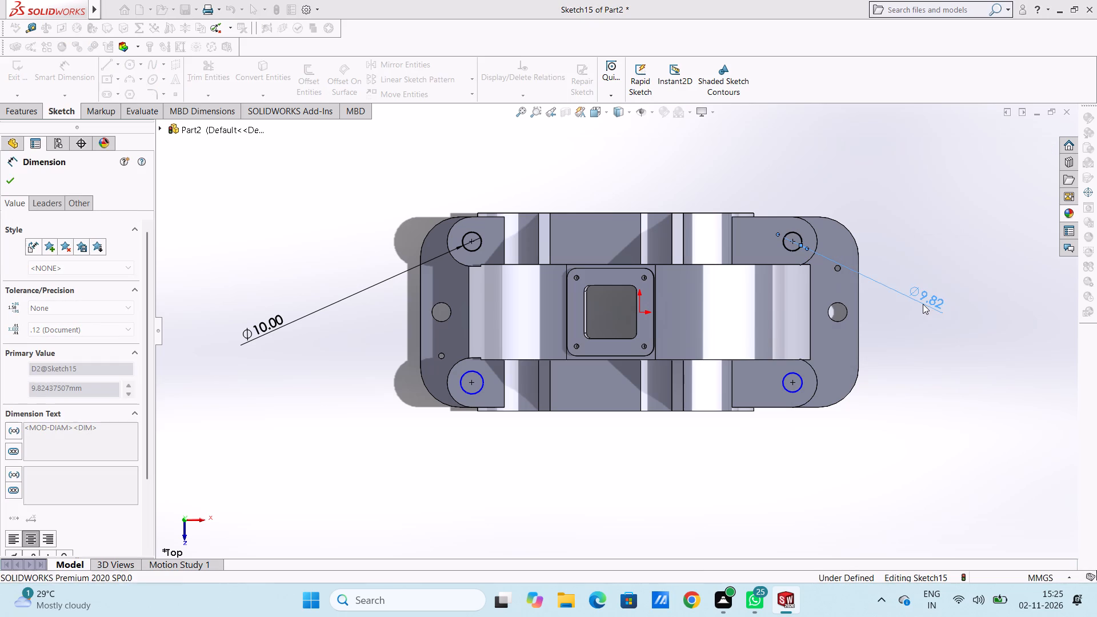
click(920, 173)
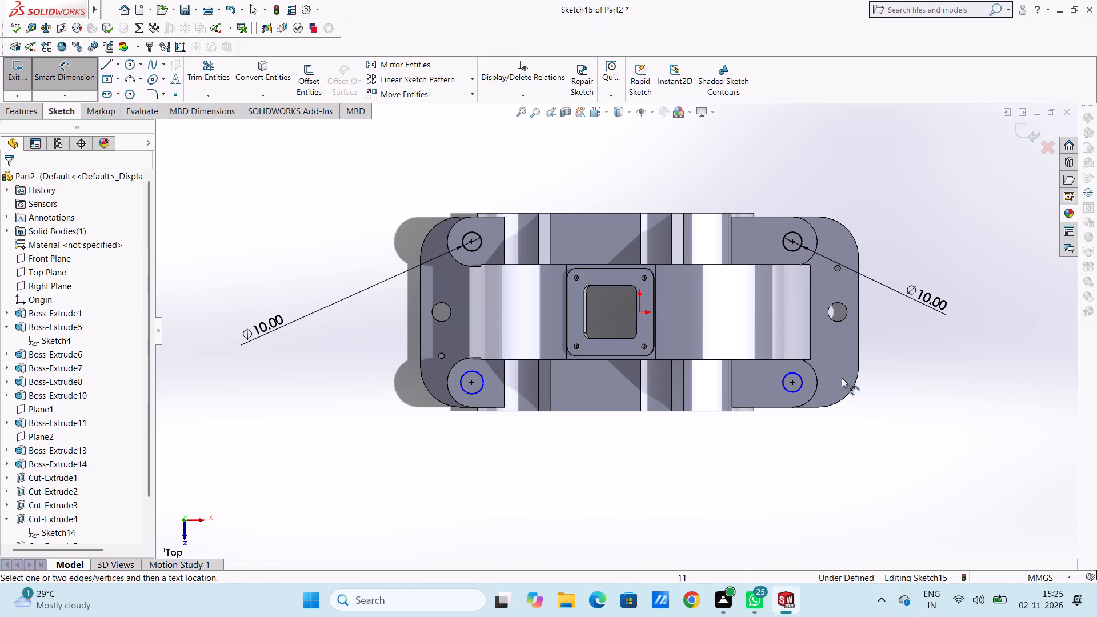
click(796, 374)
click(928, 257)
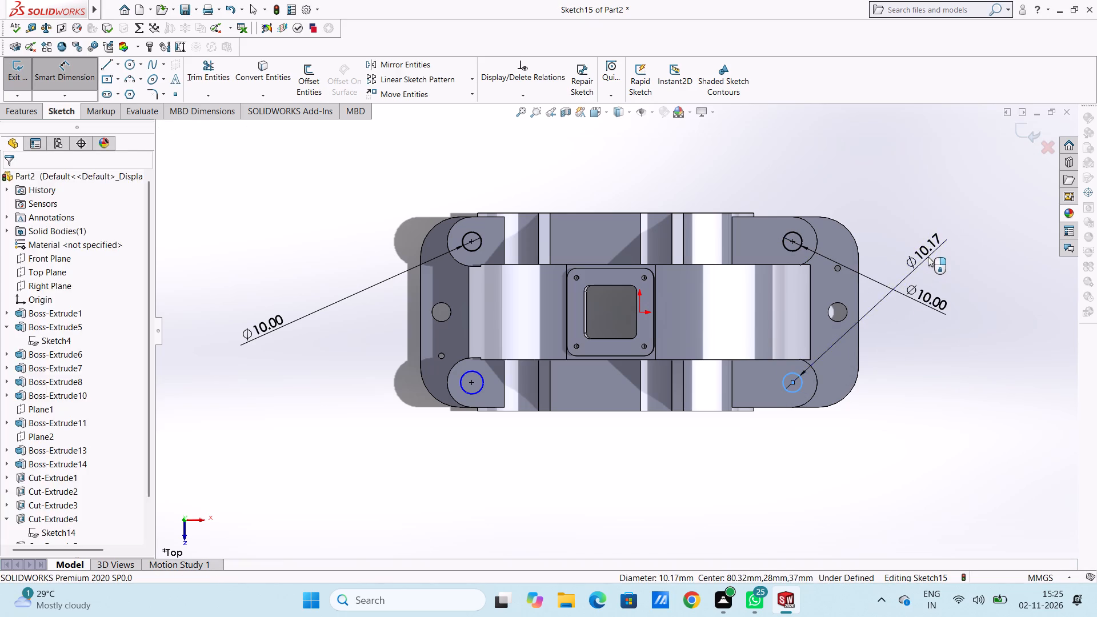
text(10)
key(Return)
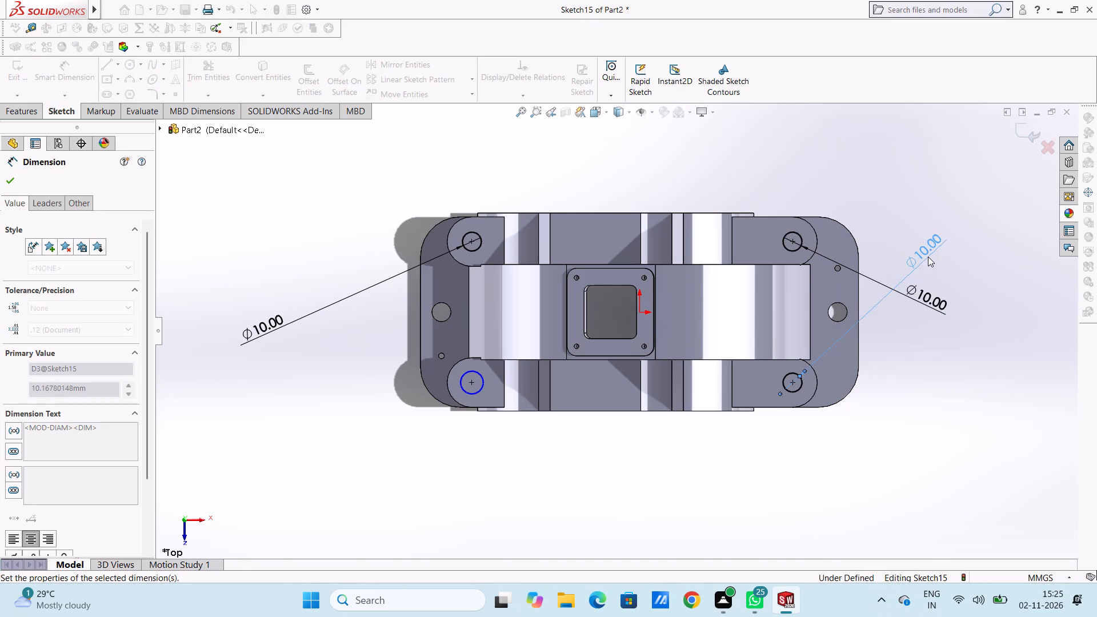
click(855, 230)
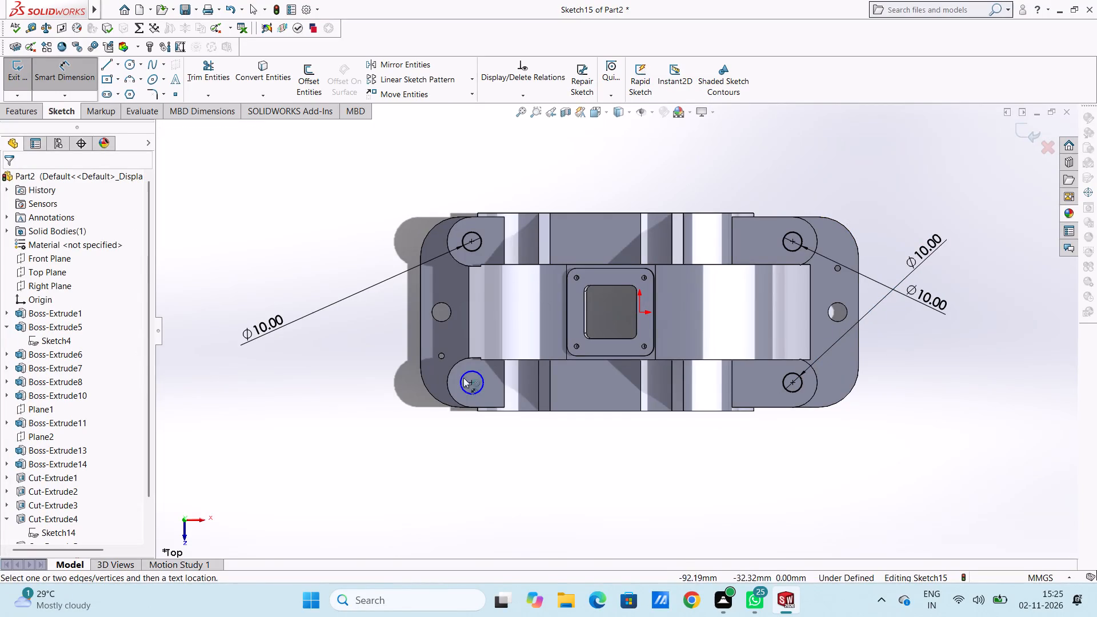
click(463, 383)
click(293, 266)
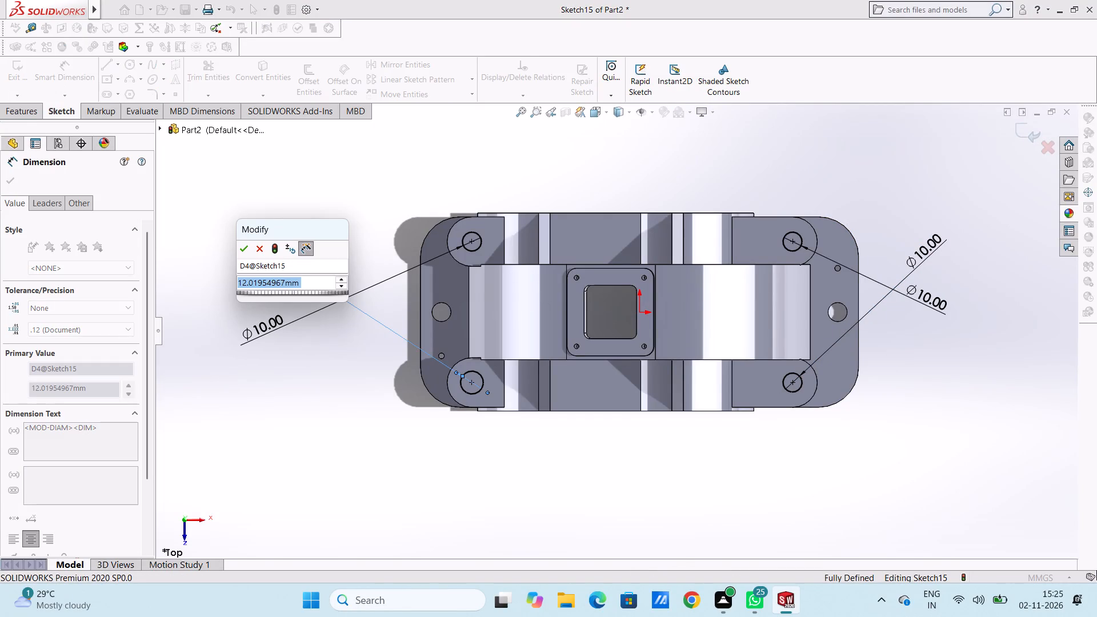
text(10)
key(Return)
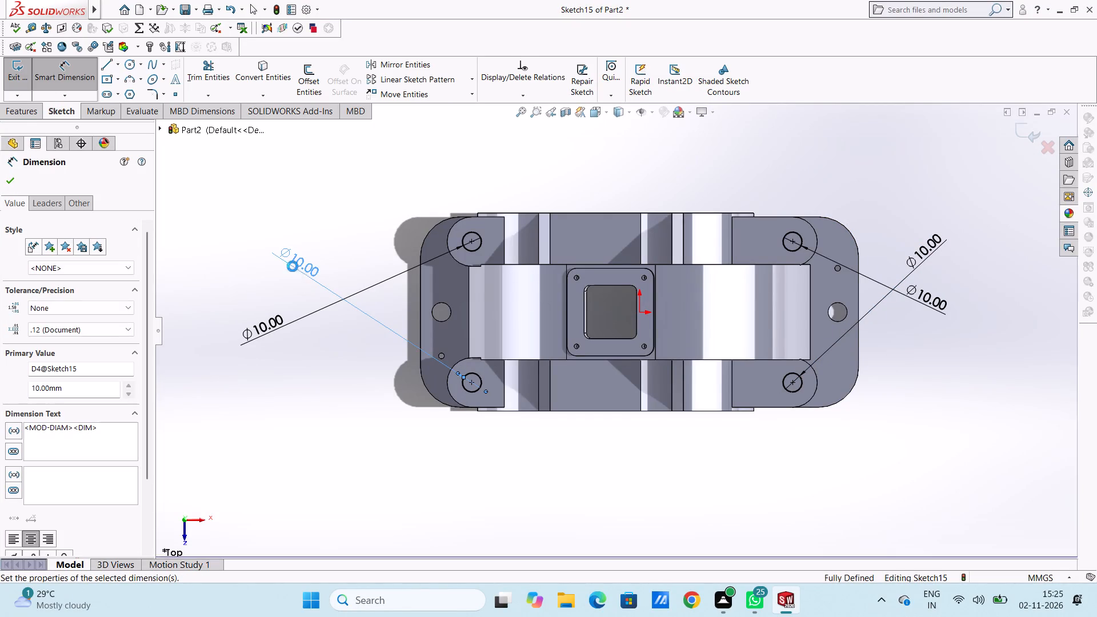
click(363, 224)
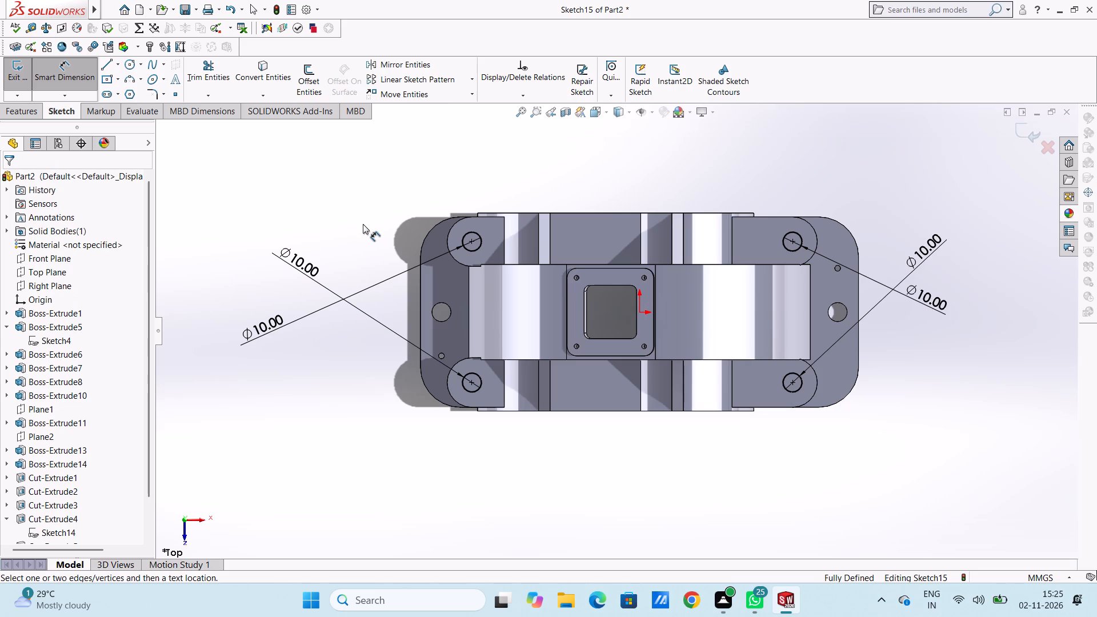
Cut-extrude the four 10 mm circles Through All, down through the corner bosses and the base flange.
scroll(378, 326, up, 1)
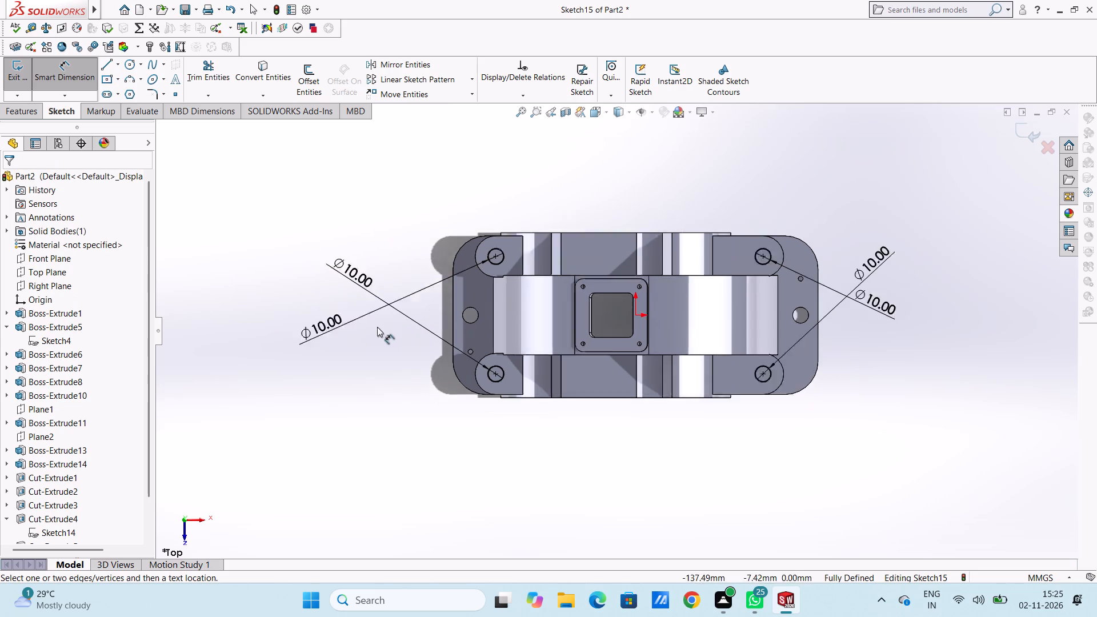
scroll(377, 327, up, 1)
middle_drag(378, 374, 387, 217)
middle_drag(447, 343, 409, 312)
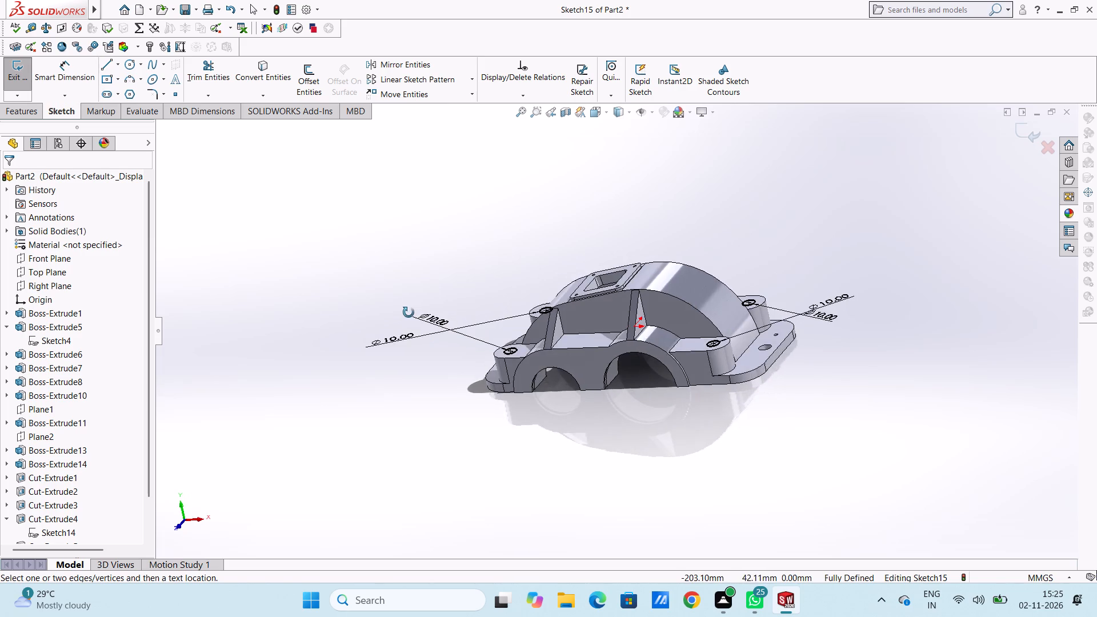
middle_drag(409, 312, 399, 329)
scroll(746, 318, down, 2)
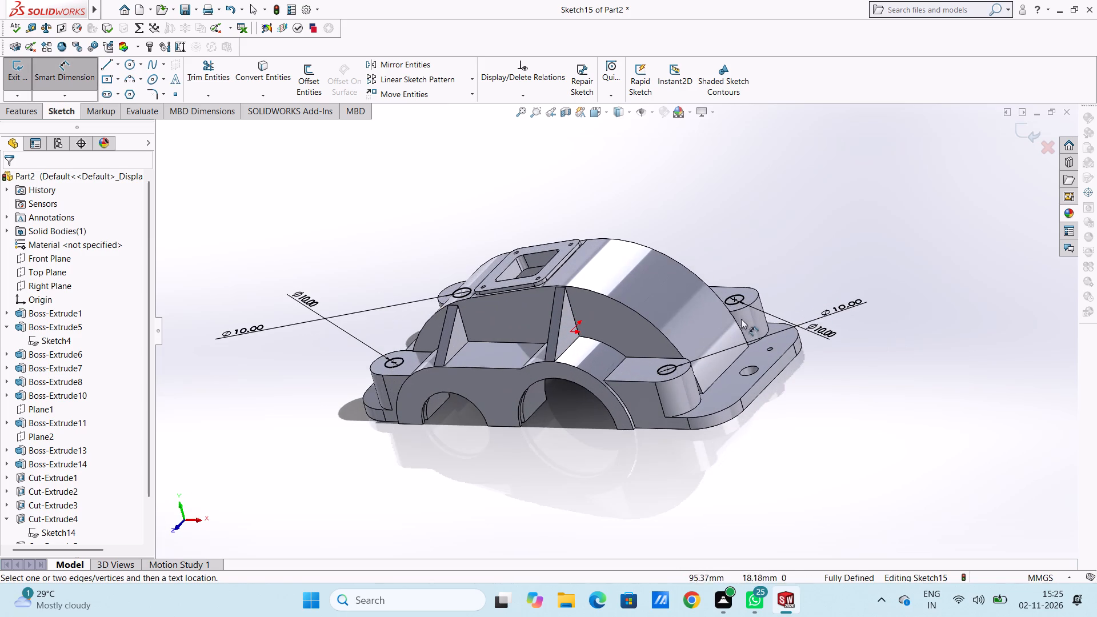
click(62, 75)
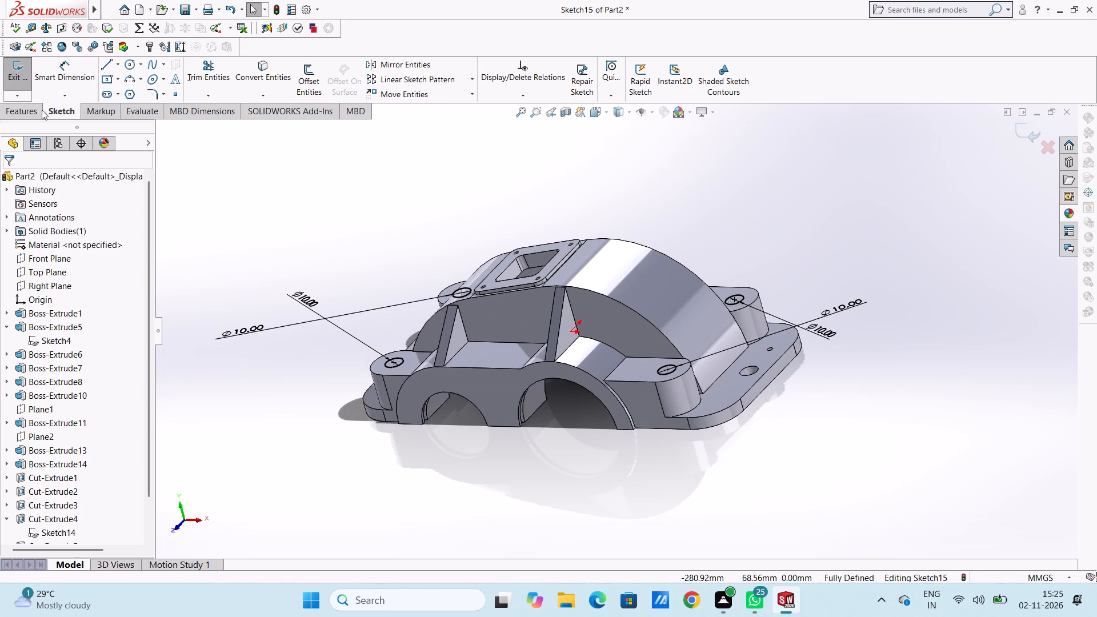
click(24, 110)
click(190, 80)
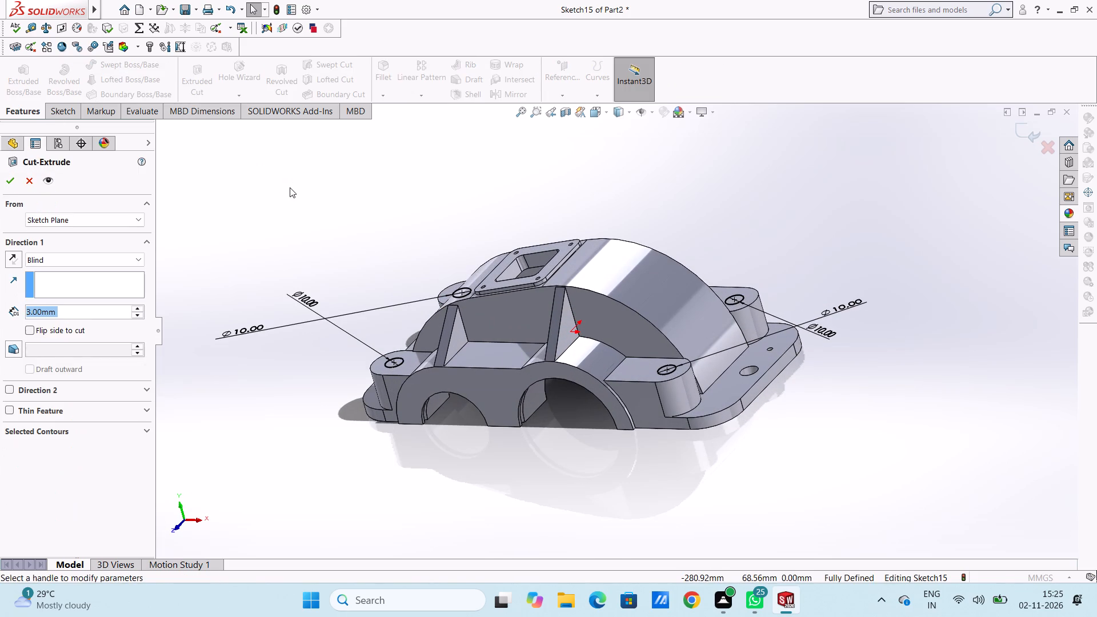
click(94, 261)
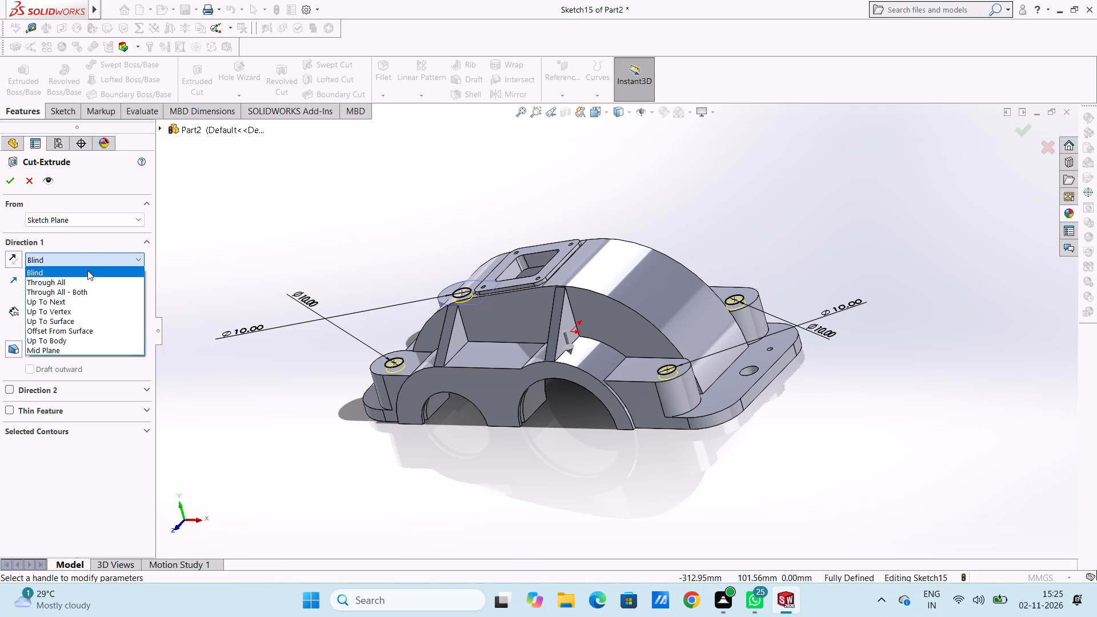
click(78, 279)
click(13, 181)
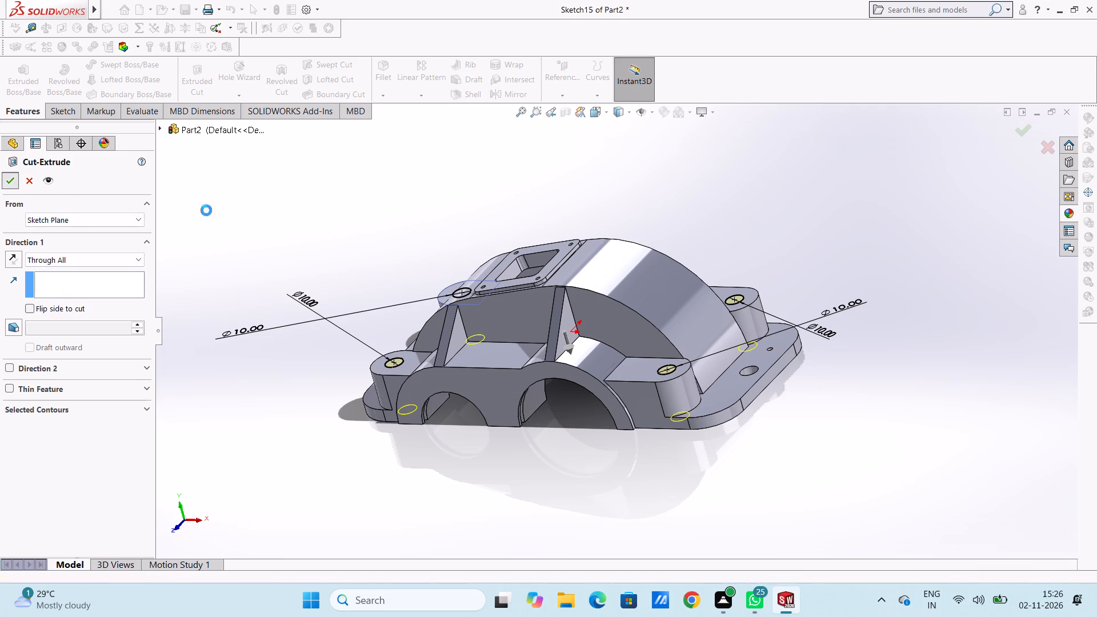
click(279, 229)
Examine the four corner boss holes from the underside, the side and the outer top of the cover.
middle_drag(309, 348, 338, 270)
middle_drag(347, 391, 344, 282)
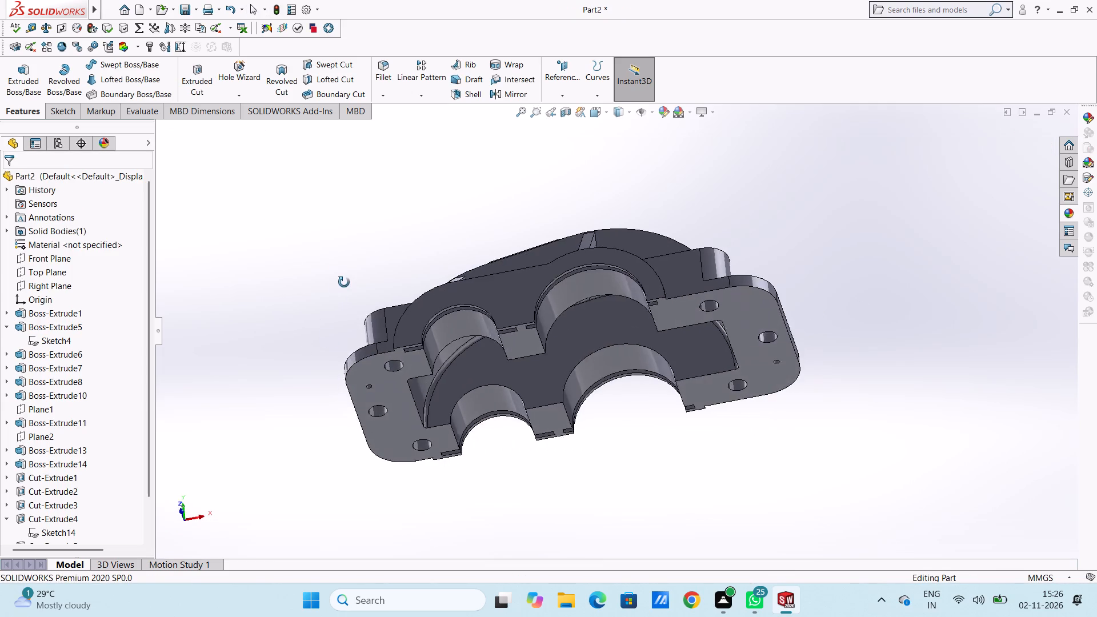
middle_drag(344, 282, 342, 419)
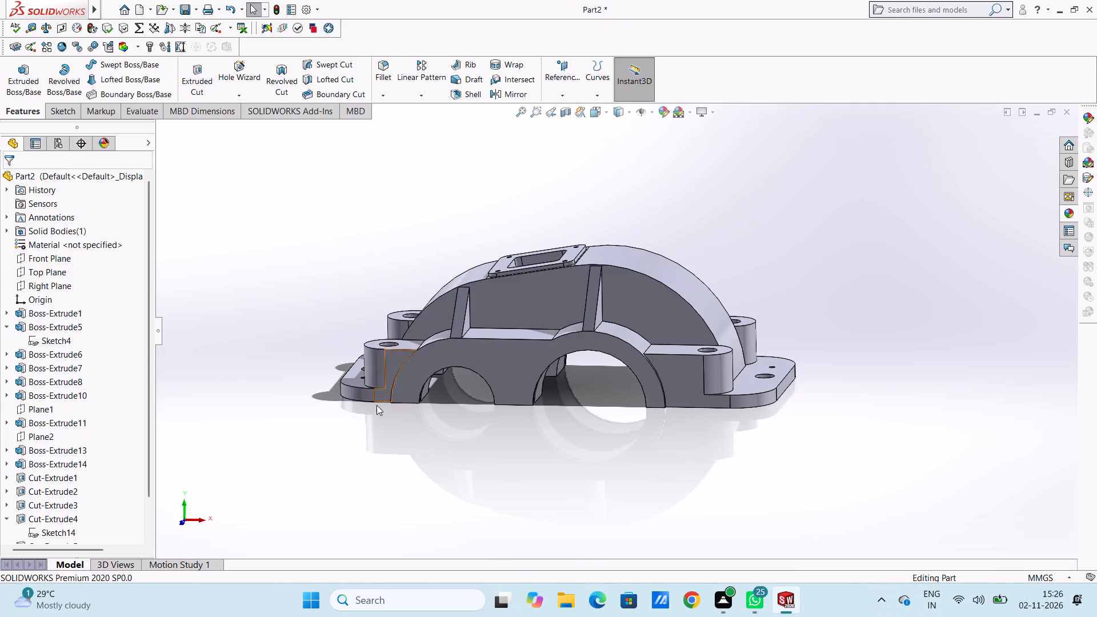
middle_drag(379, 419, 382, 187)
scroll(380, 420, down, 1)
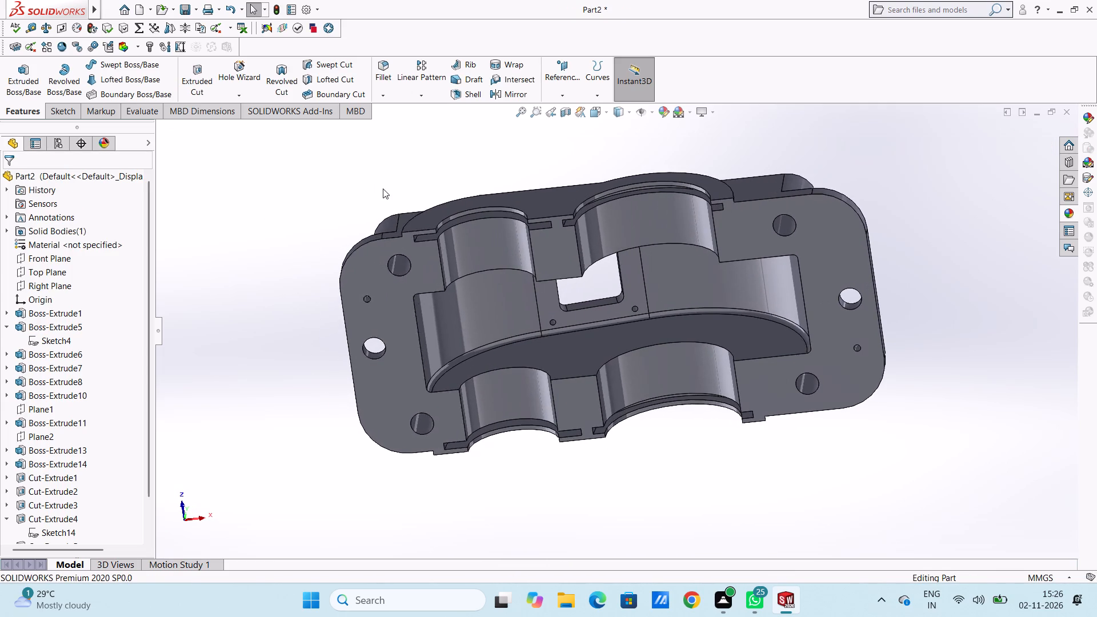
middle_drag(445, 399, 417, 273)
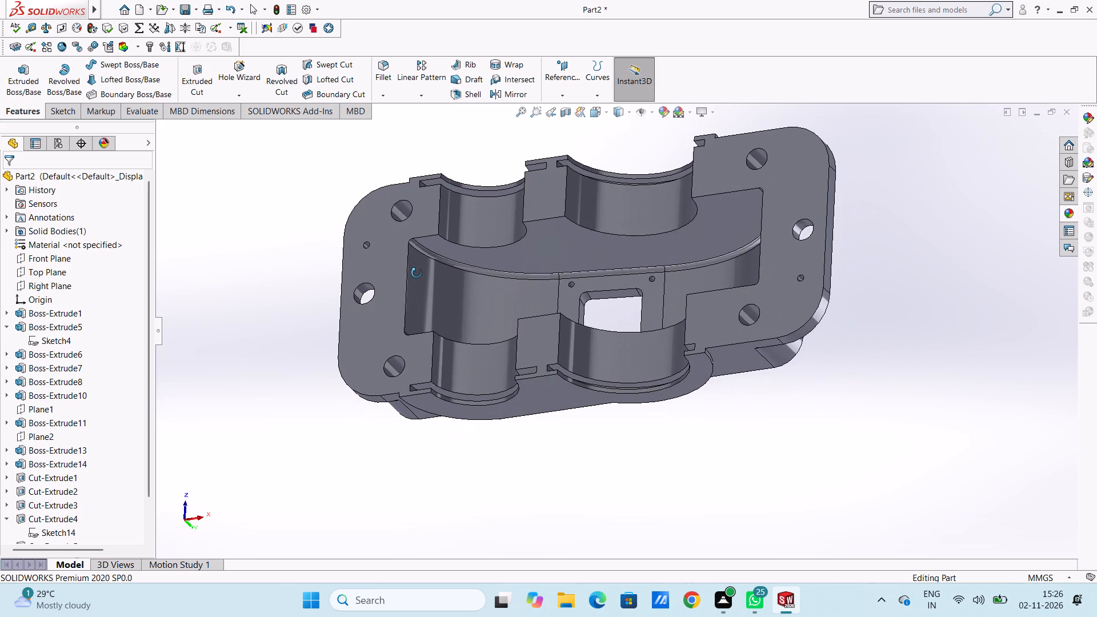
middle_drag(417, 273, 439, 348)
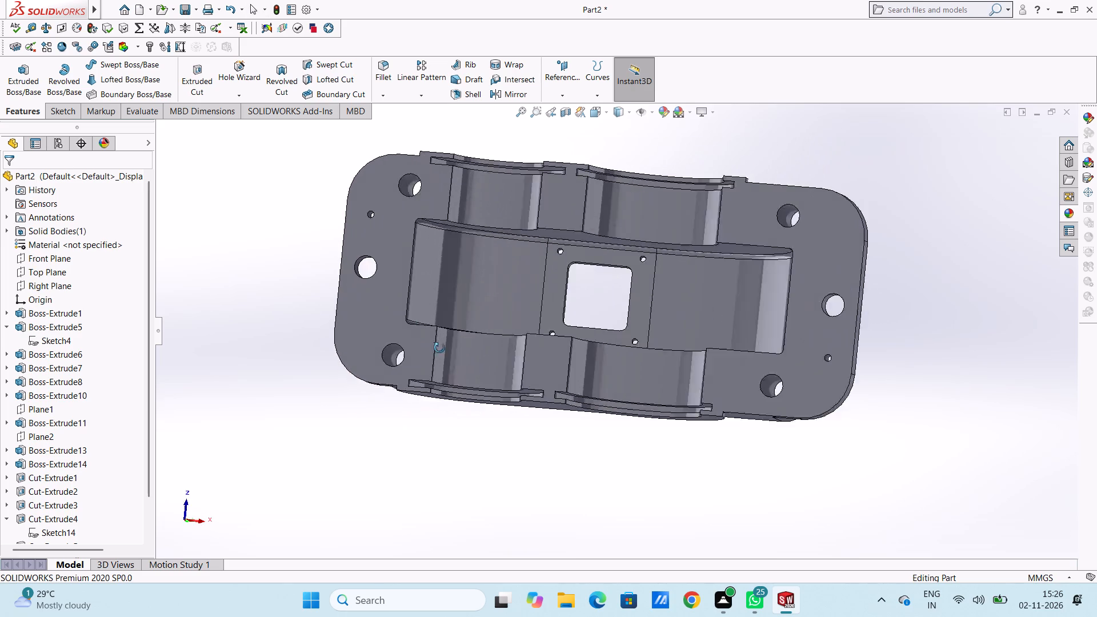
middle_drag(439, 348, 442, 359)
middle_drag(503, 285, 501, 356)
middle_drag(493, 258, 470, 366)
middle_drag(467, 307, 481, 420)
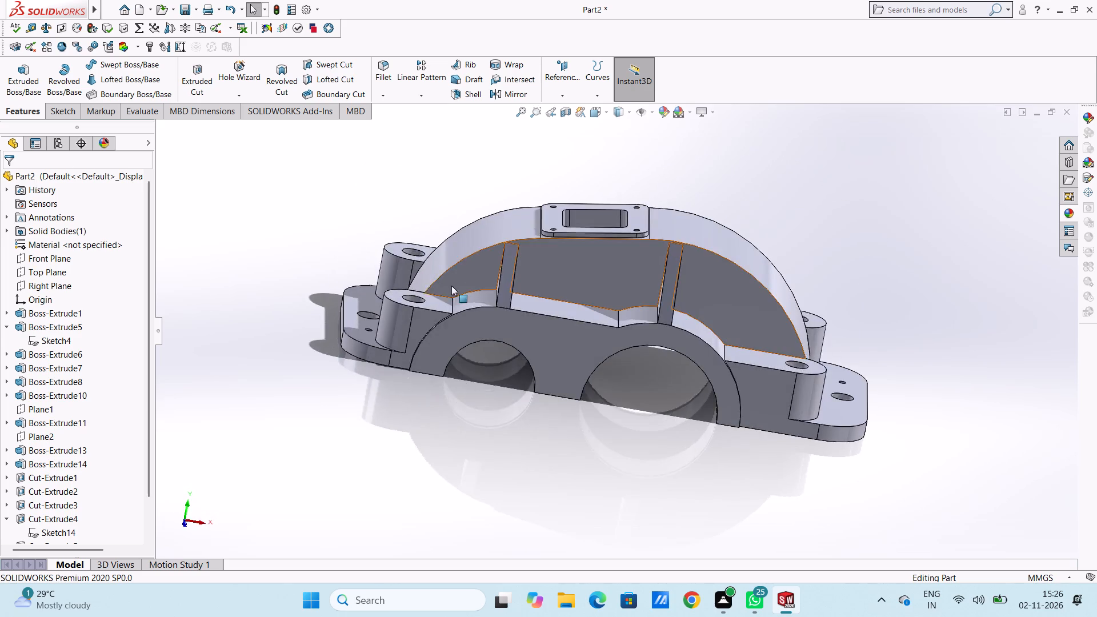
middle_drag(451, 291, 445, 382)
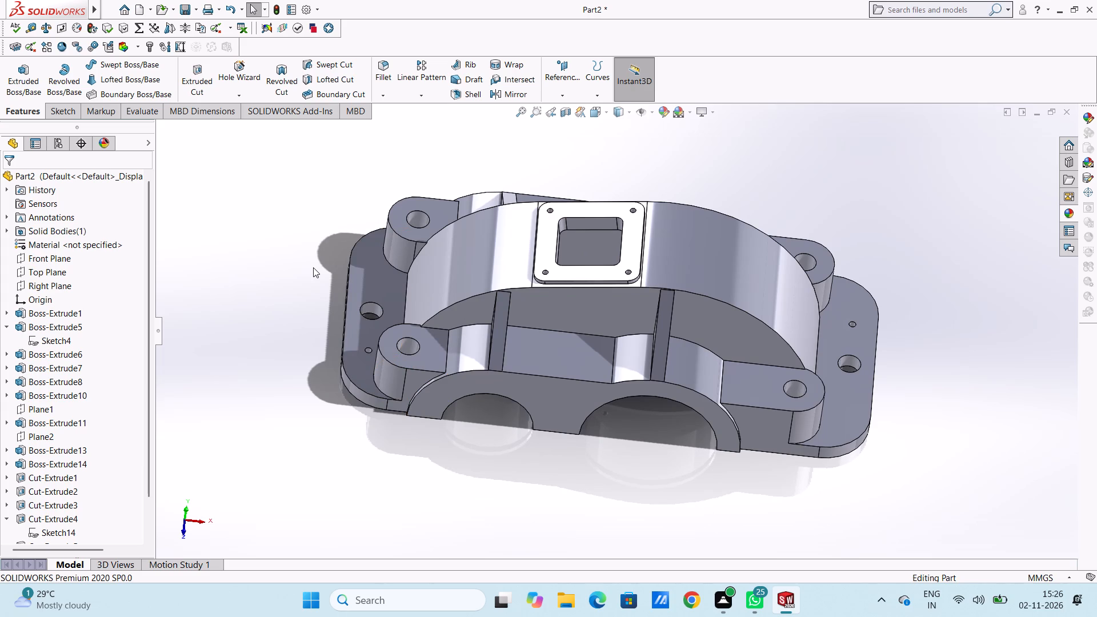
Start a sketch on the corner boss top face and draw circles about 18 mm in diameter, concentric with the two X -88 boss holes.
key(ctrl+5)
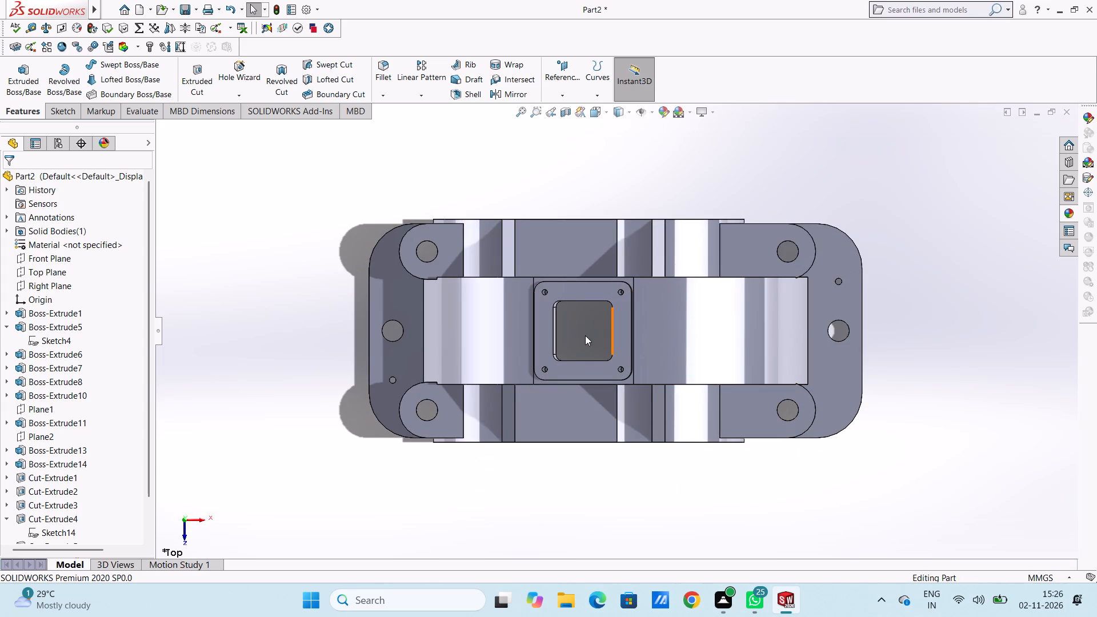
scroll(585, 335, down, 2)
click(329, 209)
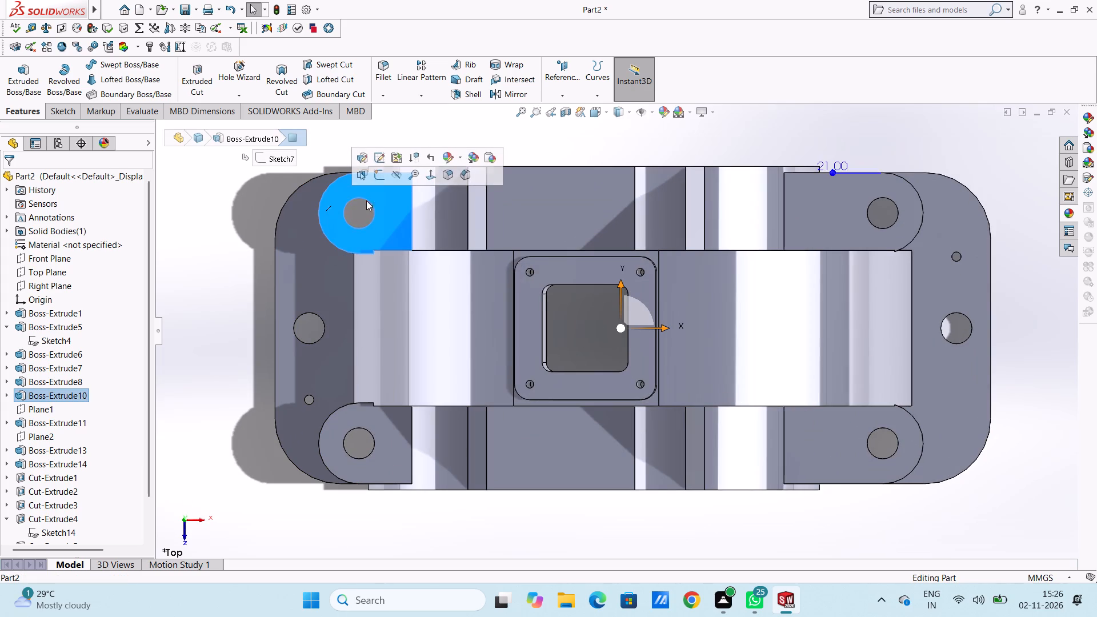
click(380, 176)
click(213, 225)
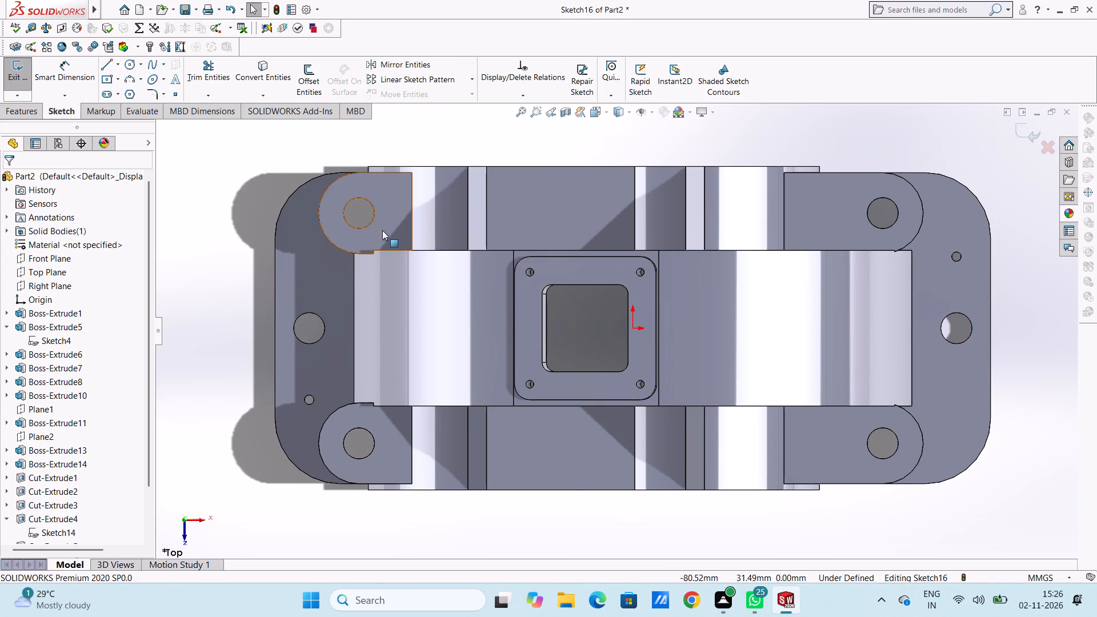
scroll(383, 230, up, 1)
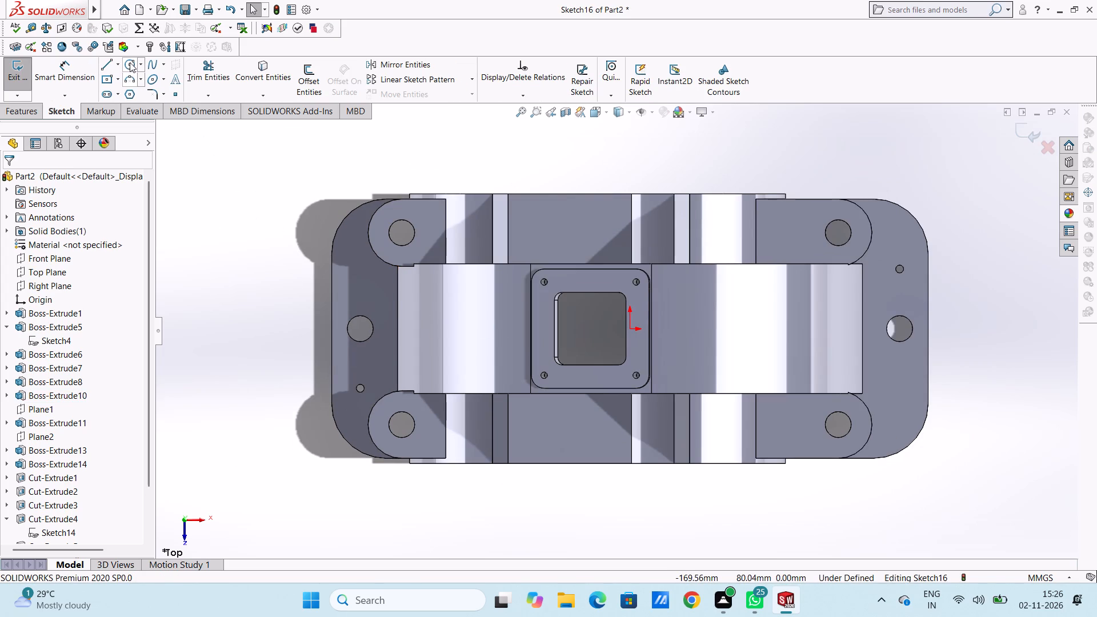
click(129, 62)
scroll(416, 247, down, 2)
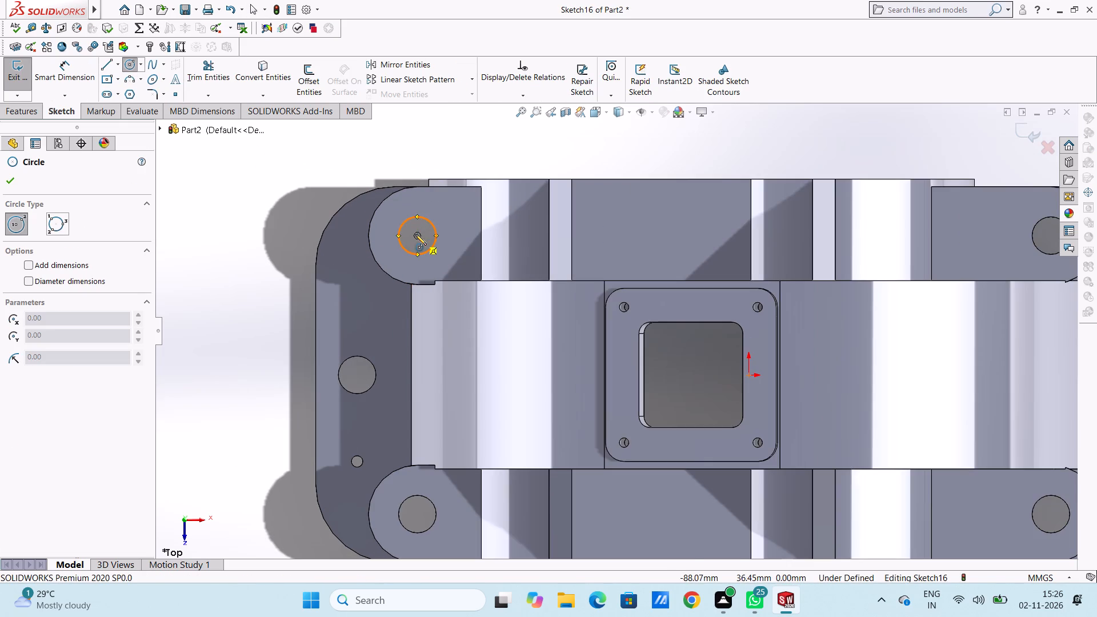
click(416, 234)
click(385, 225)
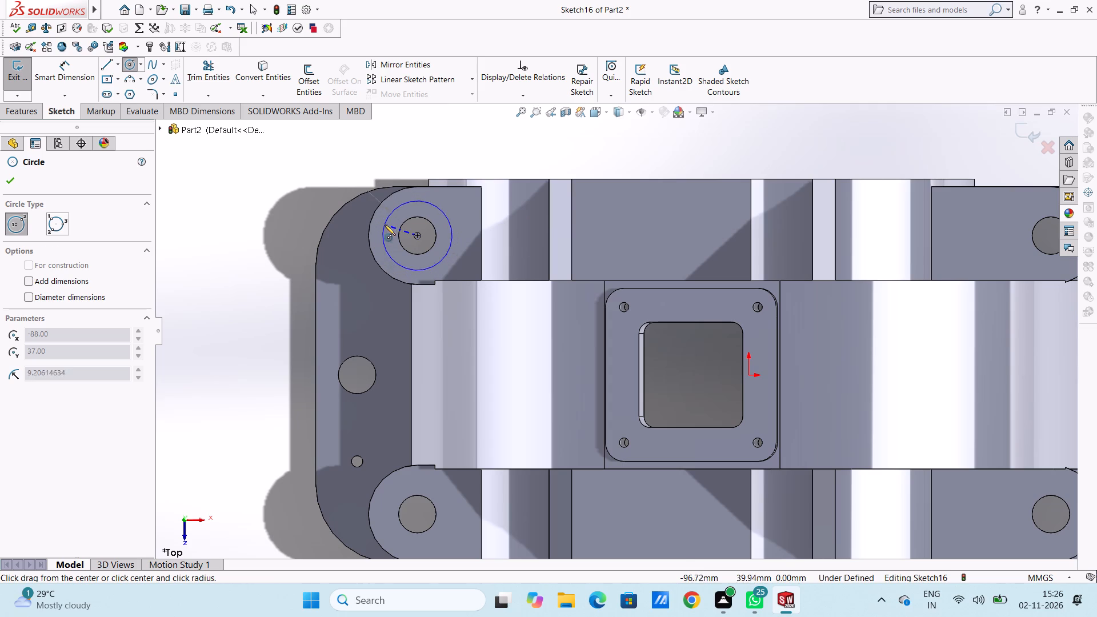
scroll(518, 258, down, 3)
scroll(518, 258, up, 10)
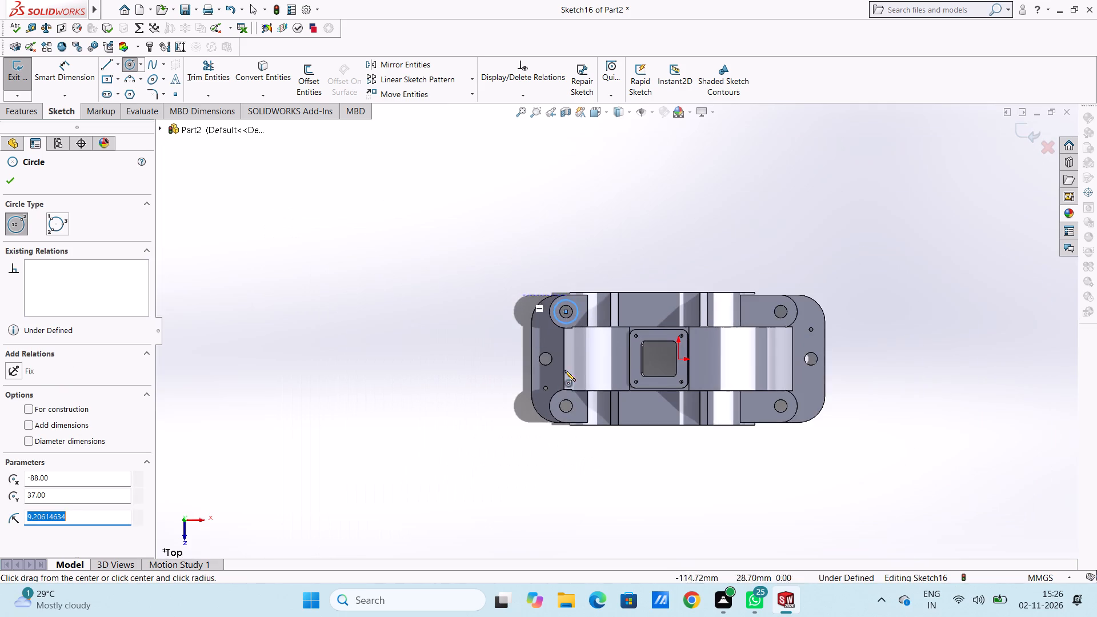
scroll(596, 436, down, 4)
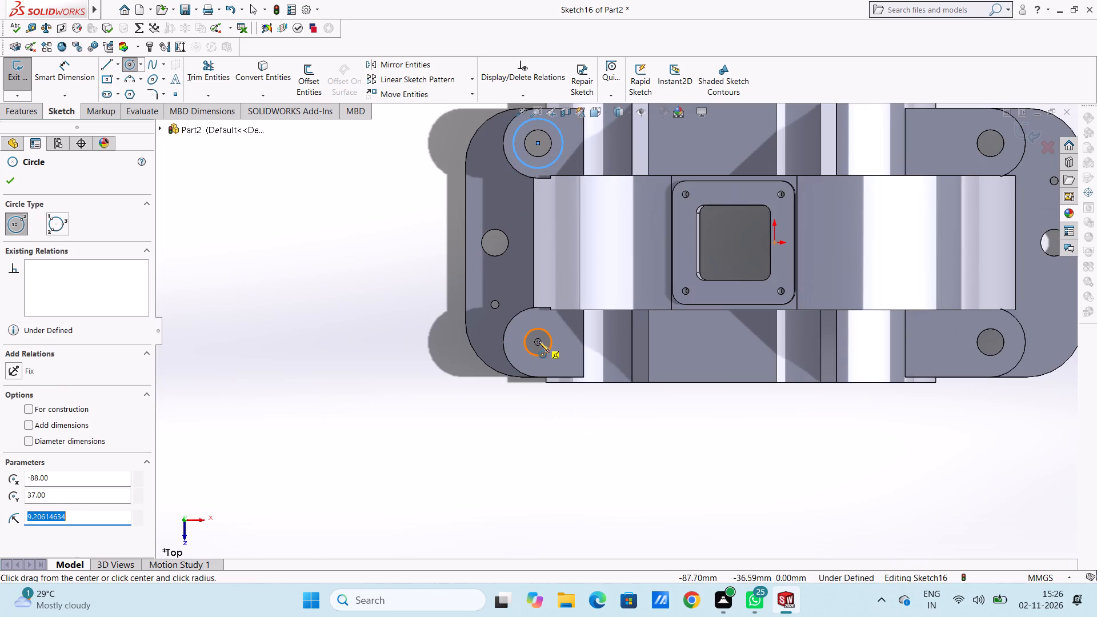
click(539, 341)
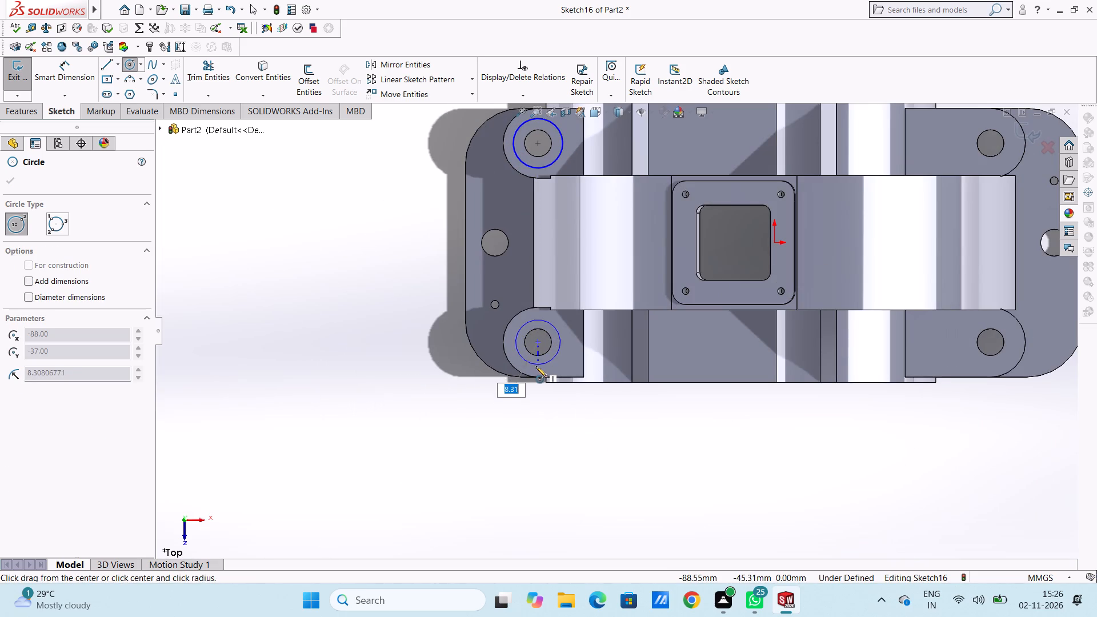
click(535, 366)
Draw concentric circles about 18 mm in diameter around the two boss holes at the opposite end, near X 80.
scroll(712, 298, up, 5)
scroll(739, 274, down, 6)
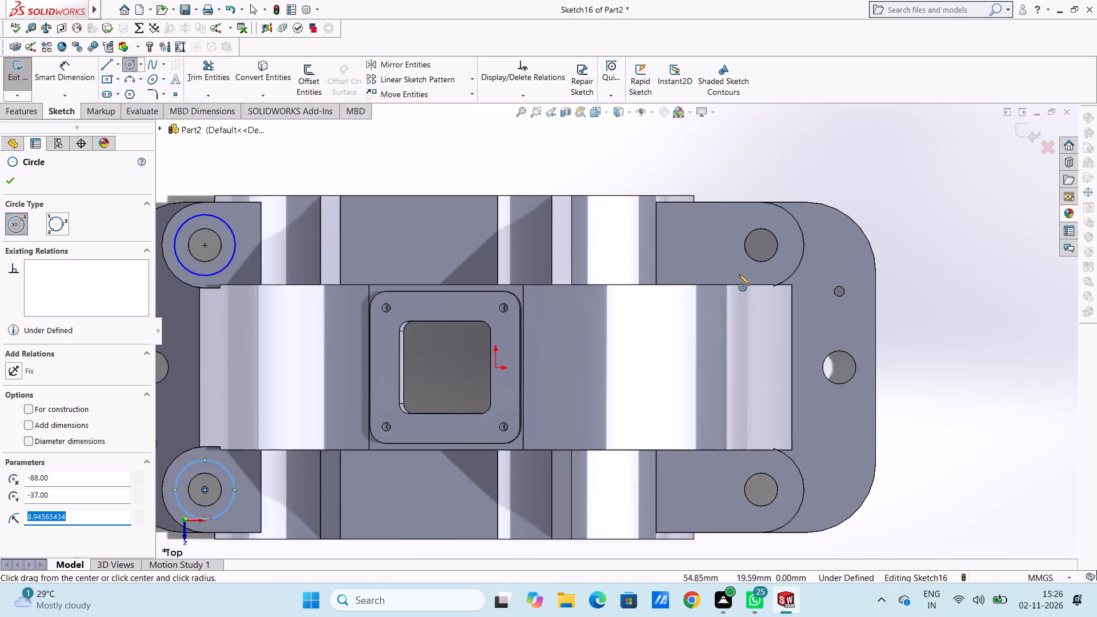
scroll(762, 235, down, 3)
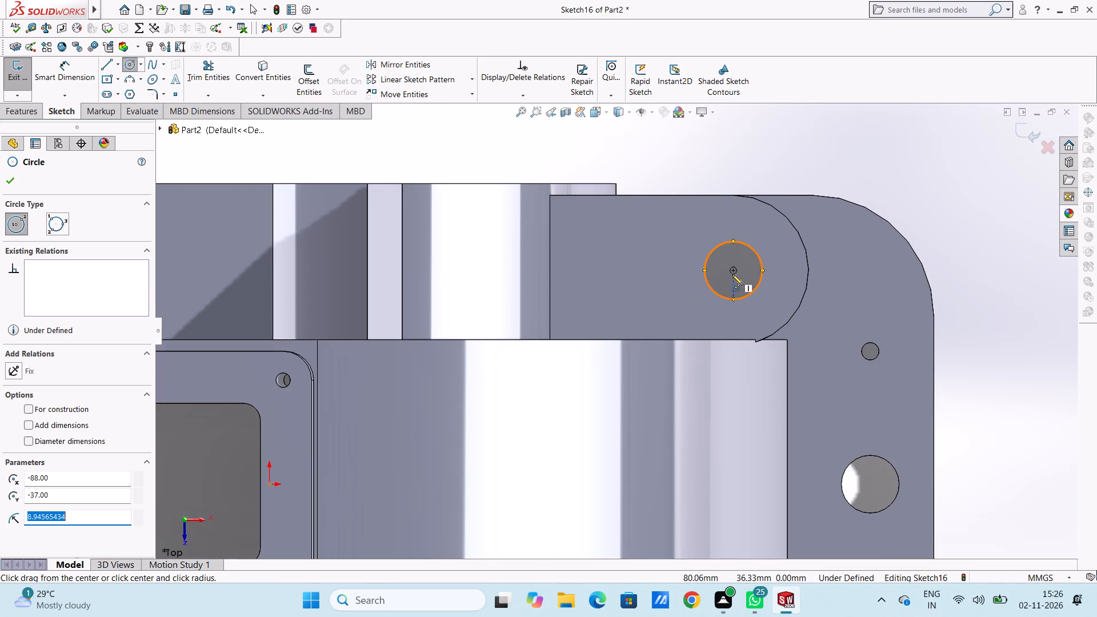
click(732, 269)
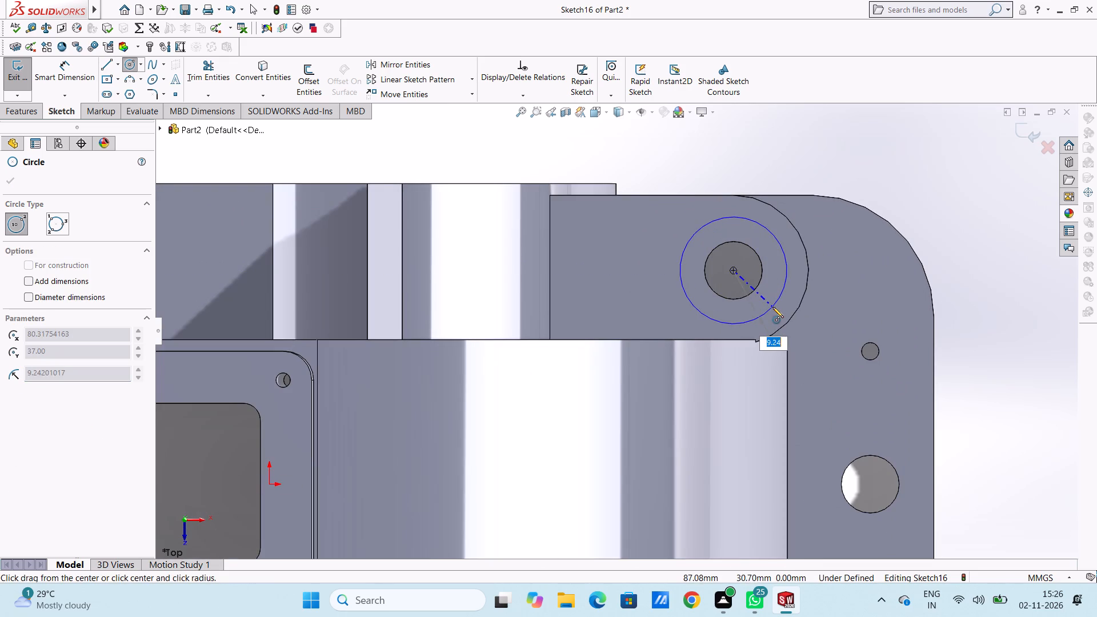
click(772, 305)
scroll(694, 339, up, 5)
scroll(574, 394, up, 3)
scroll(556, 412, down, 4)
scroll(630, 396, down, 2)
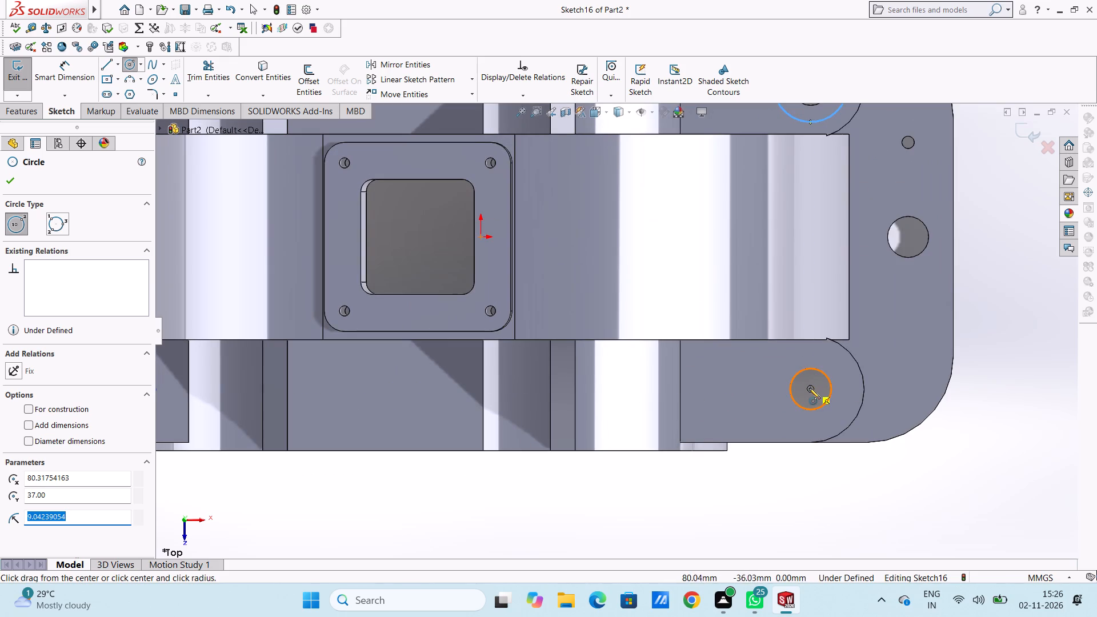
click(808, 389)
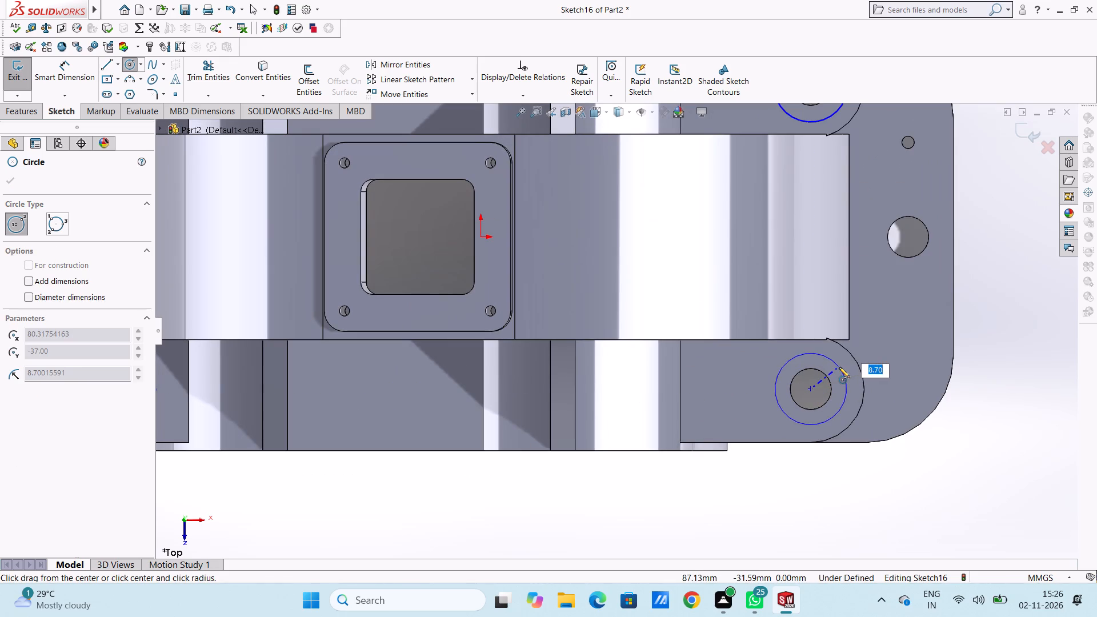
click(839, 367)
scroll(732, 372, down, 3)
scroll(708, 383, up, 9)
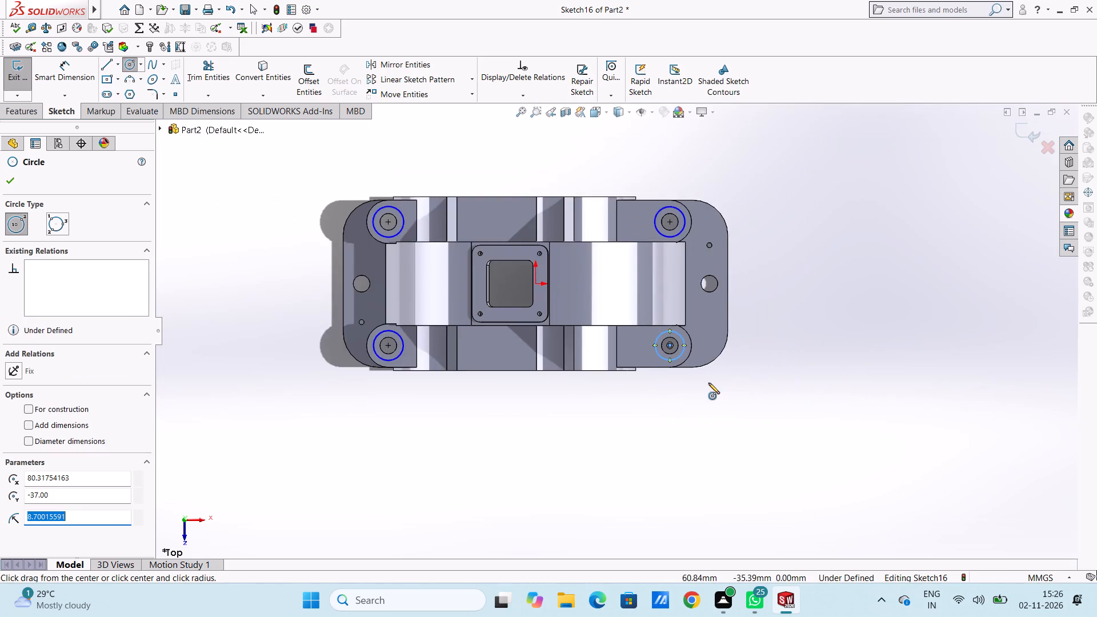
scroll(345, 342, down, 1)
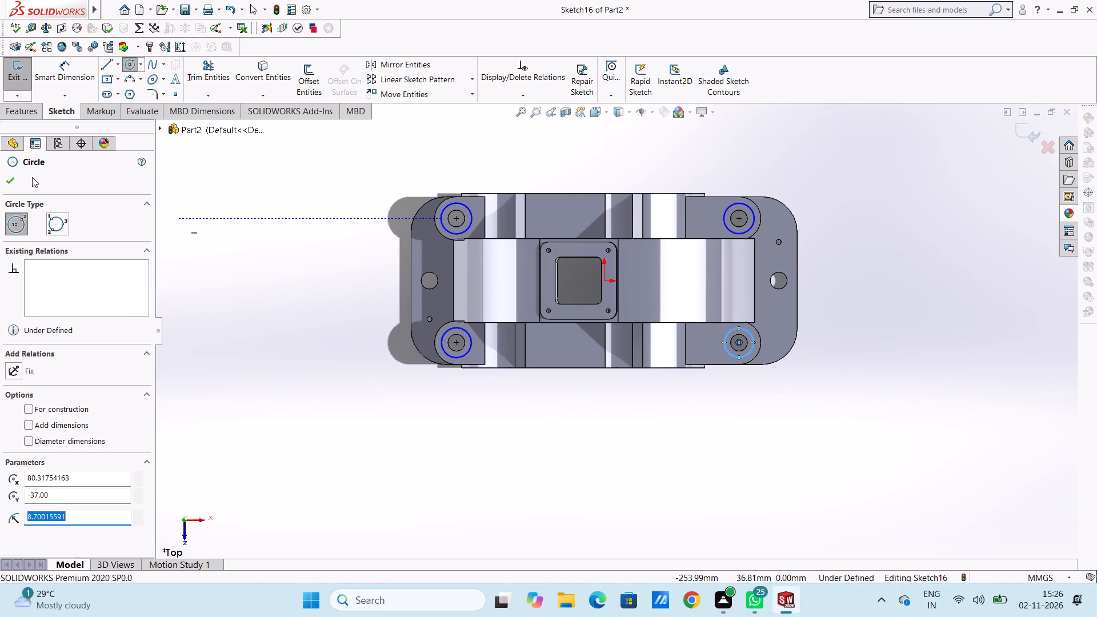
click(17, 182)
click(242, 276)
Dimension both circles on the corner bosses at X -88 to an 18 mm diameter each.
click(75, 71)
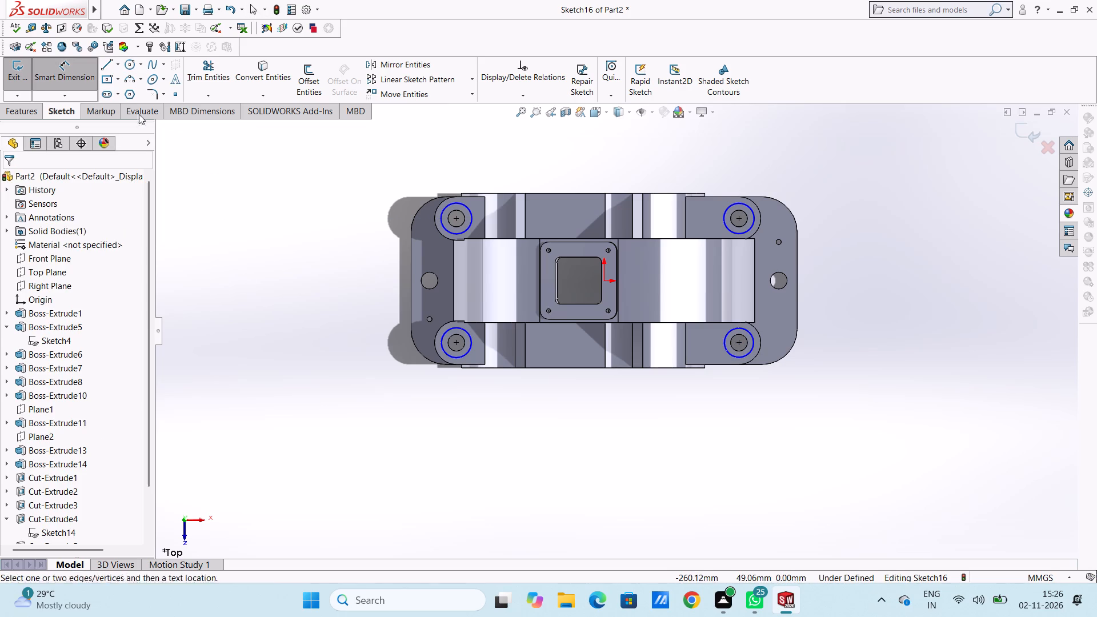
click(450, 230)
click(261, 314)
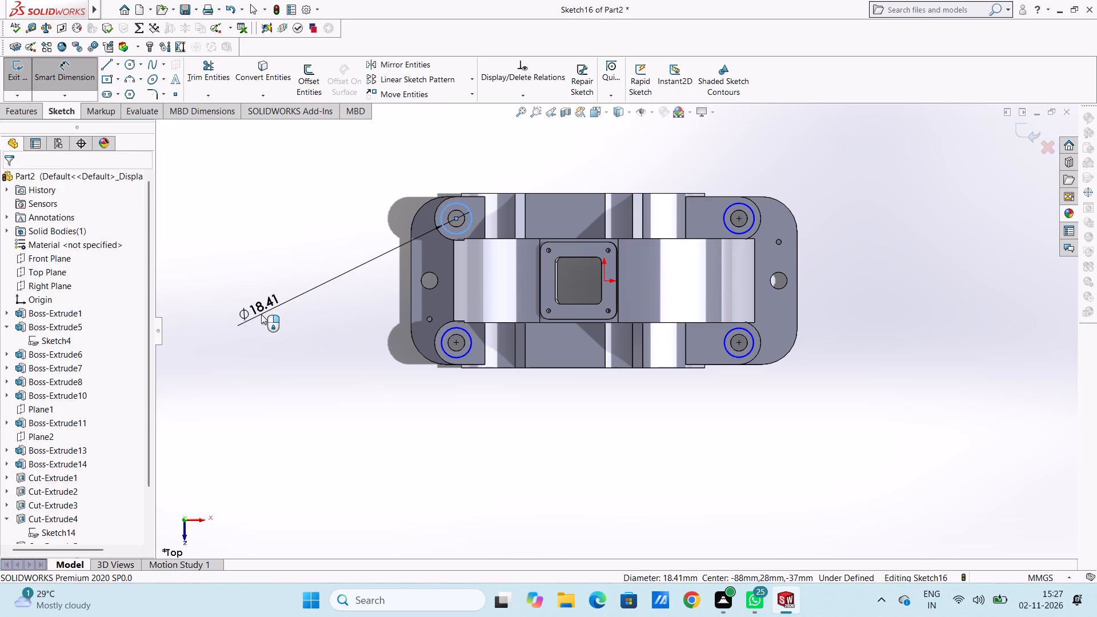
text(18)
key(Return)
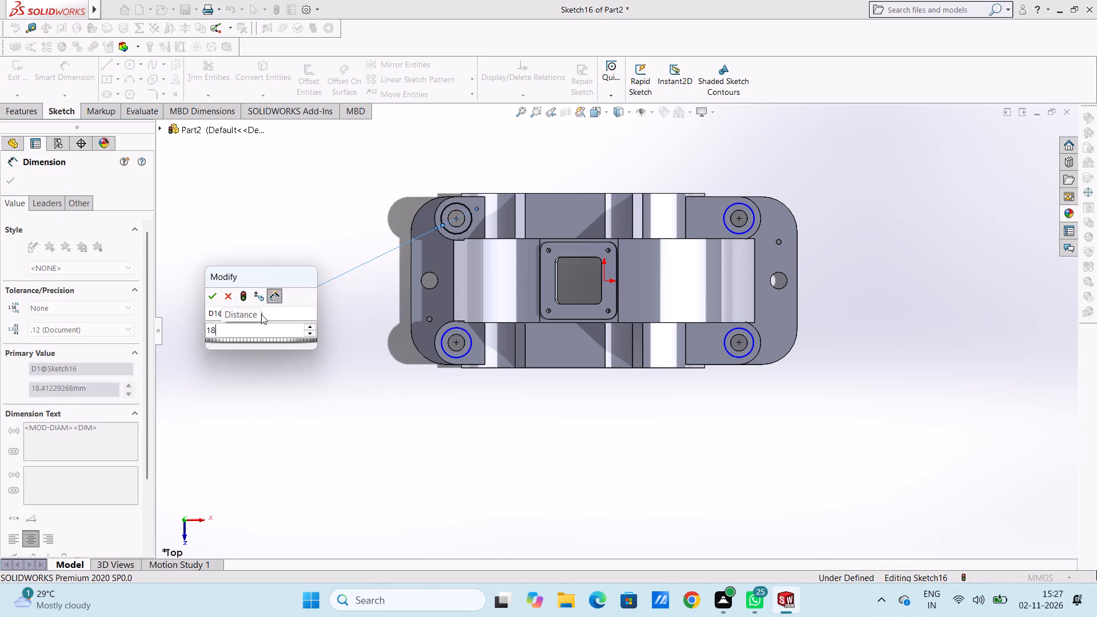
click(296, 229)
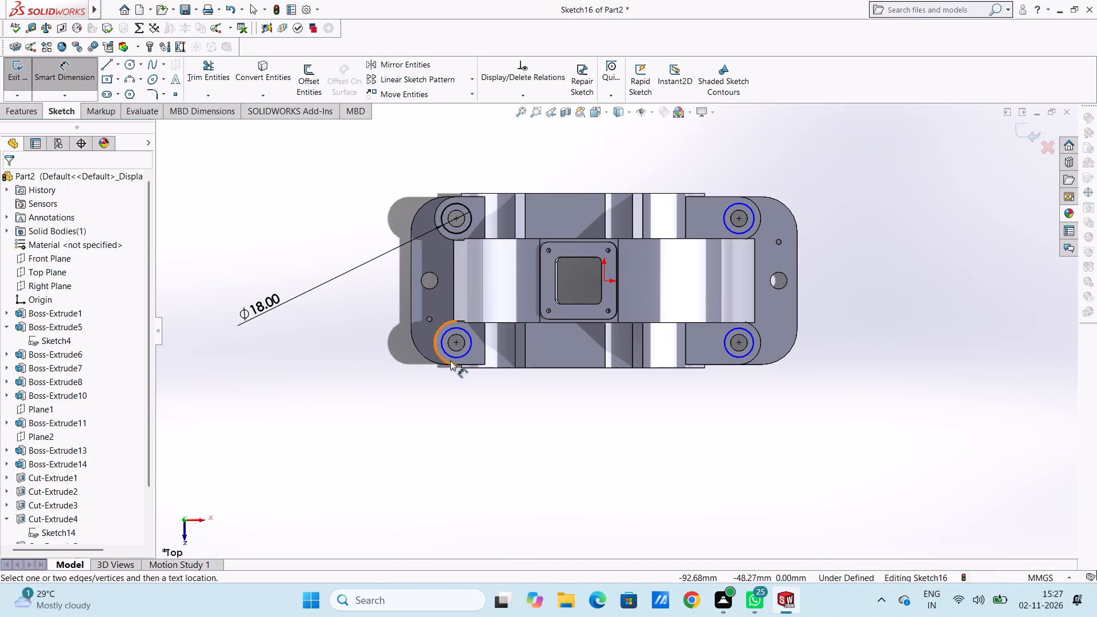
click(453, 354)
click(450, 357)
click(313, 451)
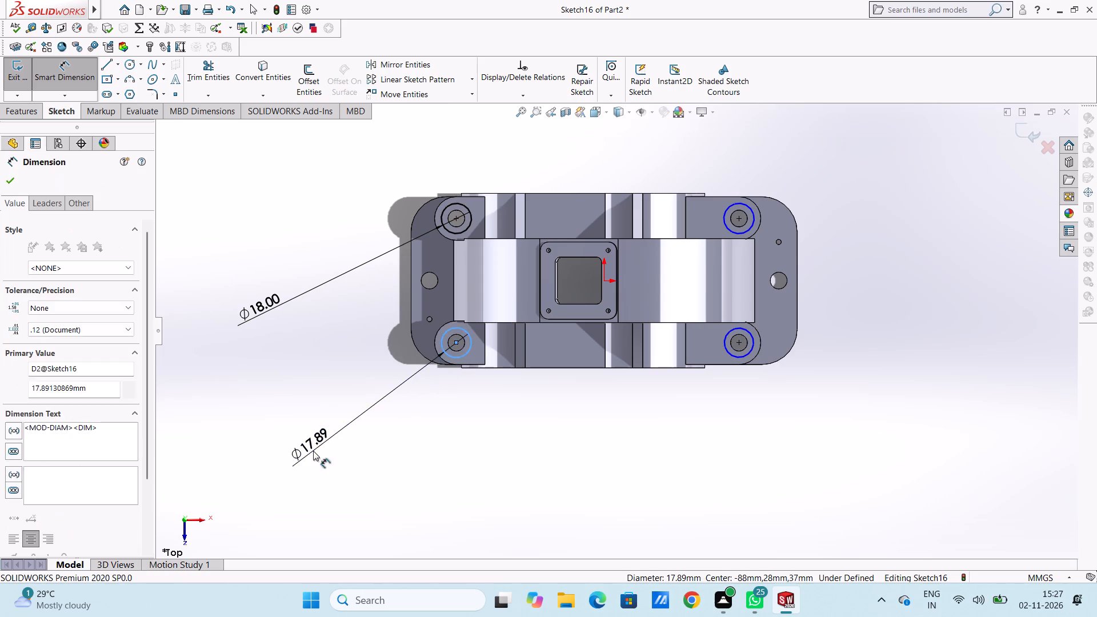
text(18)
key(Return)
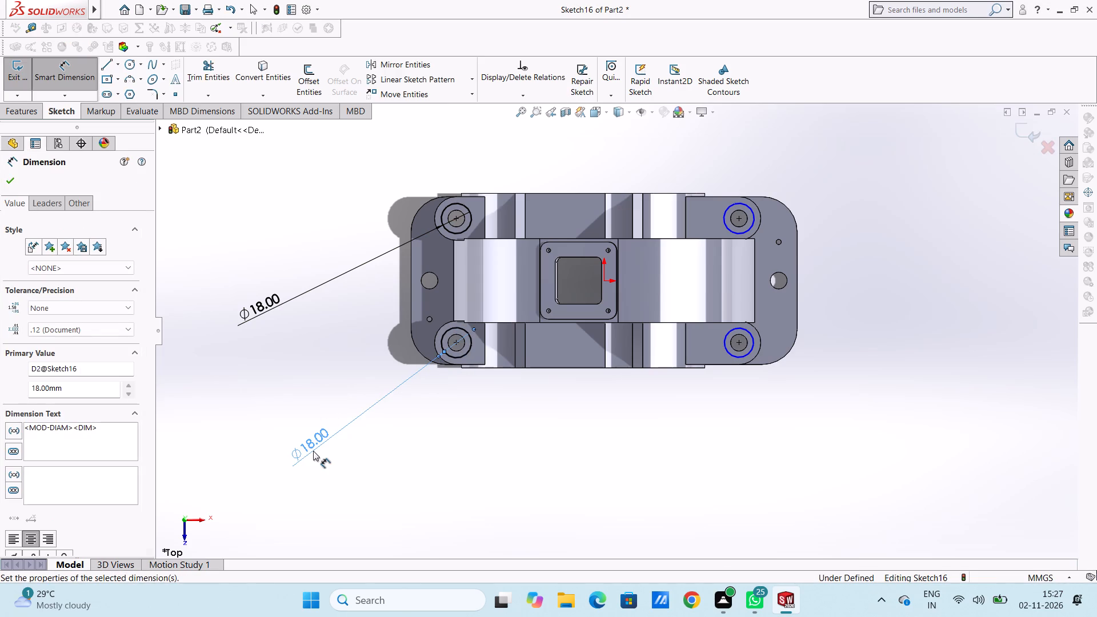
click(376, 331)
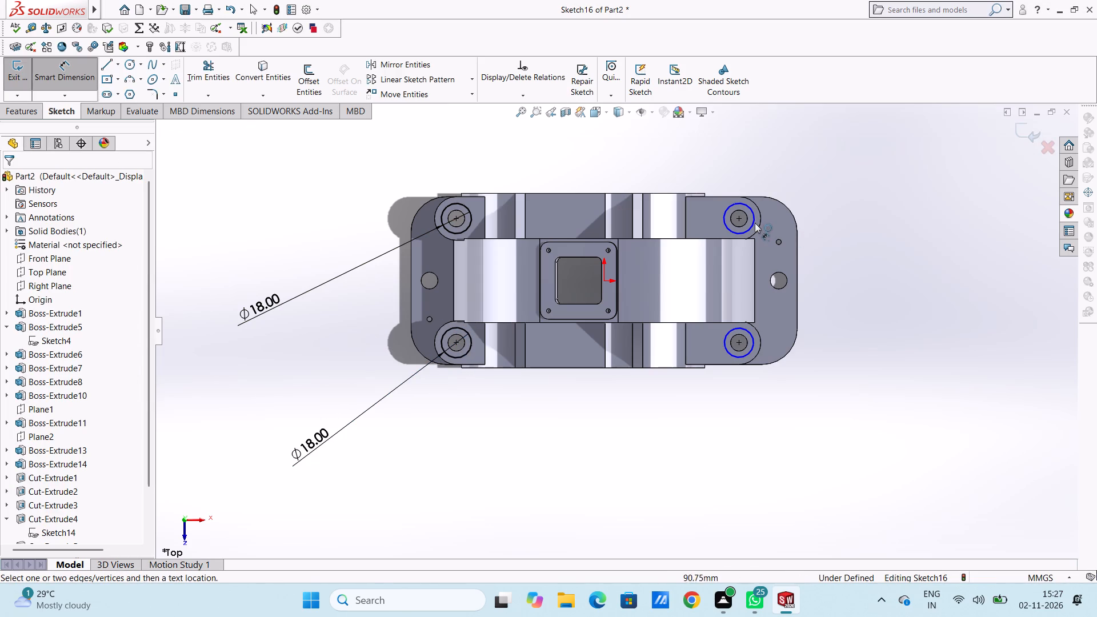
Dimension both circles on the corner bosses near X 80 to an 18 mm diameter each.
click(754, 222)
click(858, 274)
text(18)
key(Return)
click(817, 211)
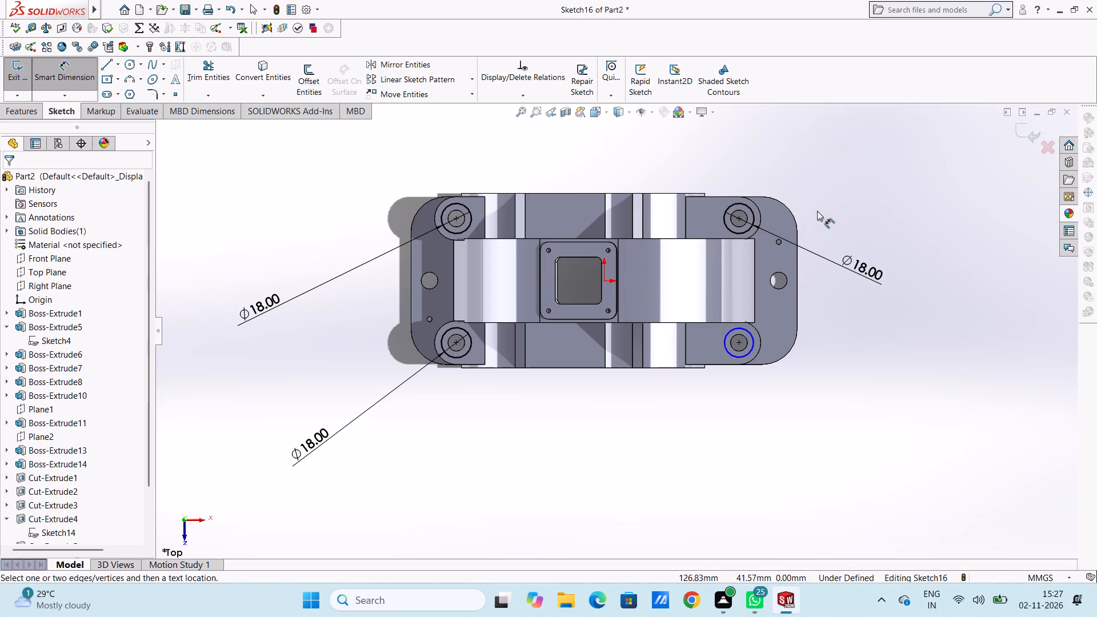
click(752, 339)
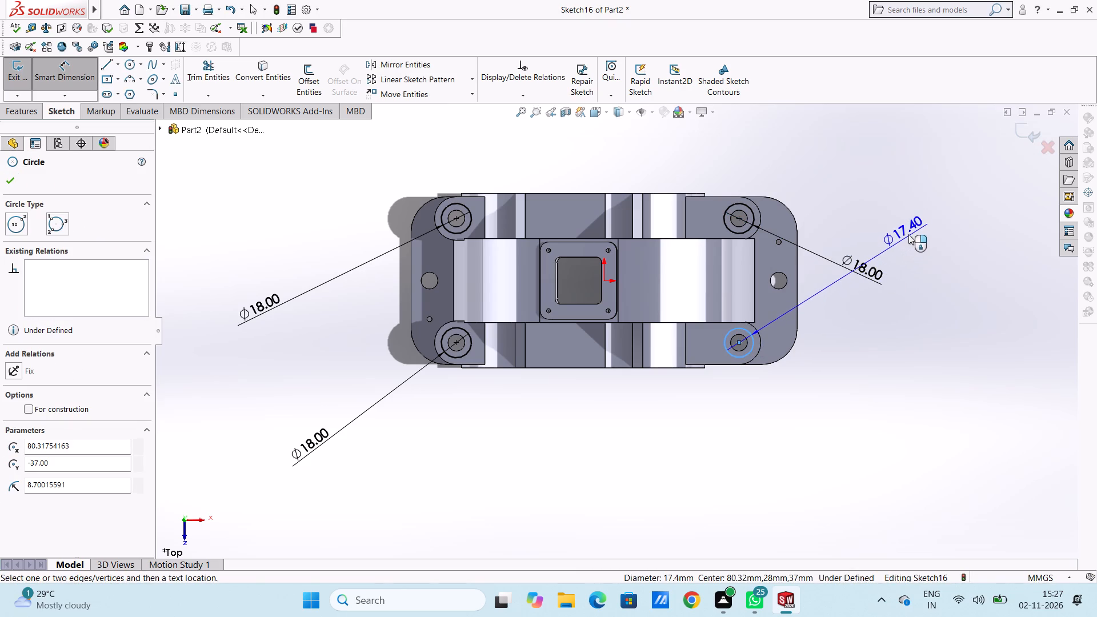
click(911, 233)
text(18)
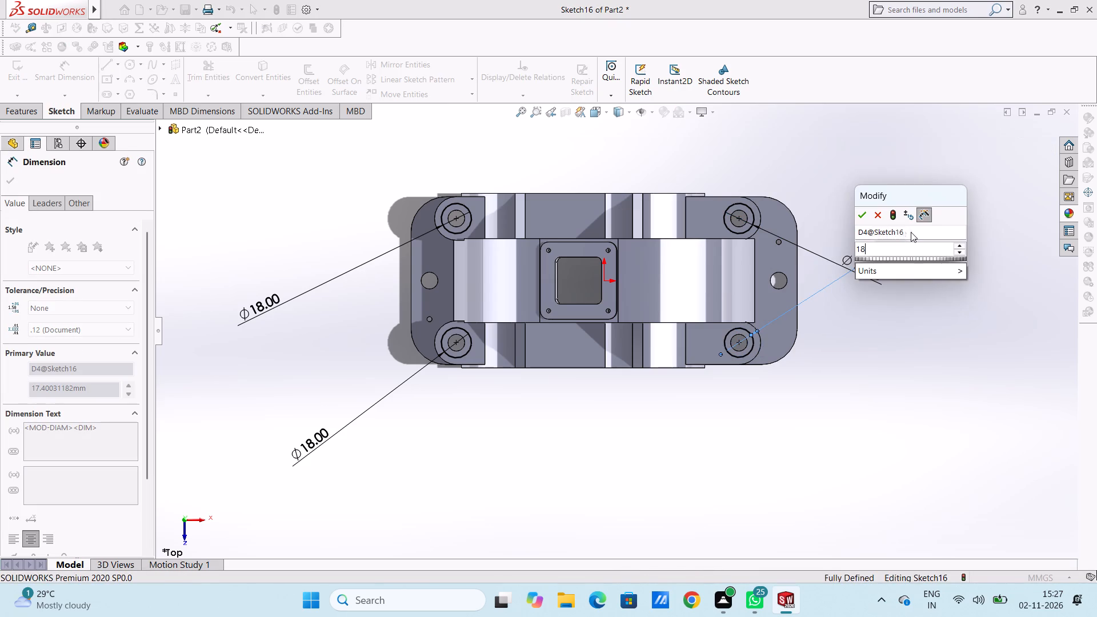
key(Return)
drag(903, 426, 882, 420)
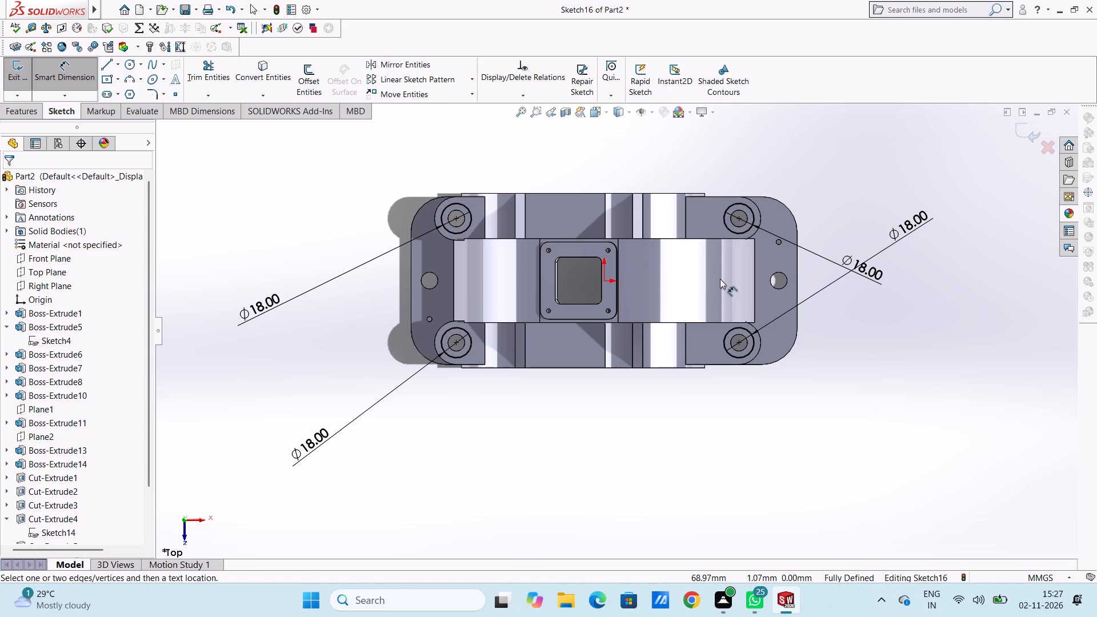
Cut-extrude the four 18 mm circles to a blind depth of 2 mm to counterbore the corner boss holes.
scroll(839, 356, up, 2)
middle_drag(712, 417, 712, 379)
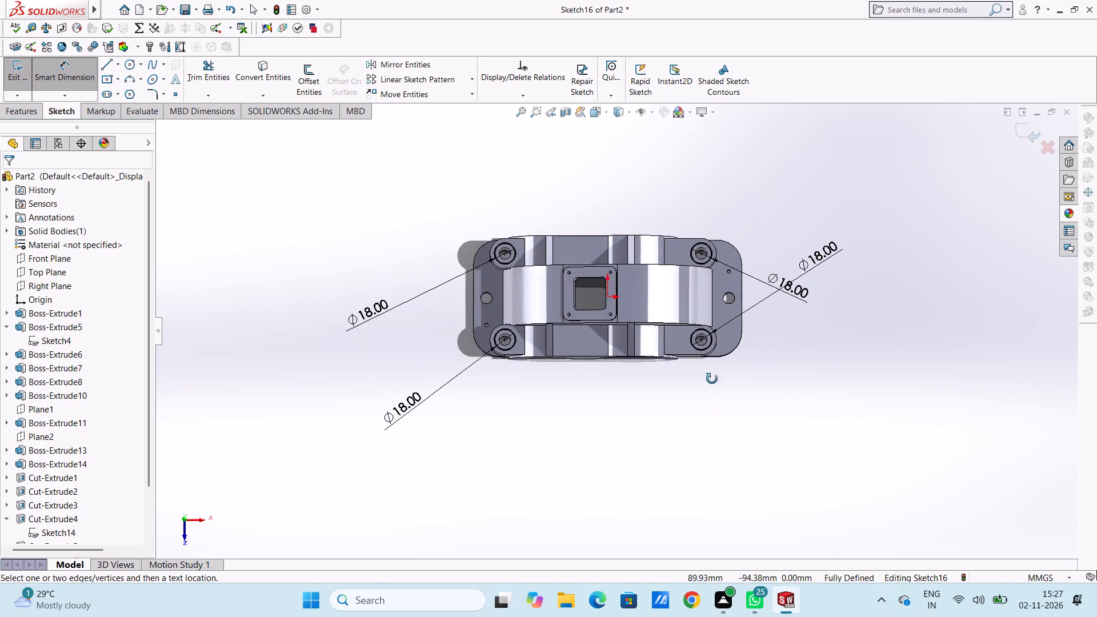
middle_drag(712, 379, 659, 197)
scroll(663, 230, down, 1)
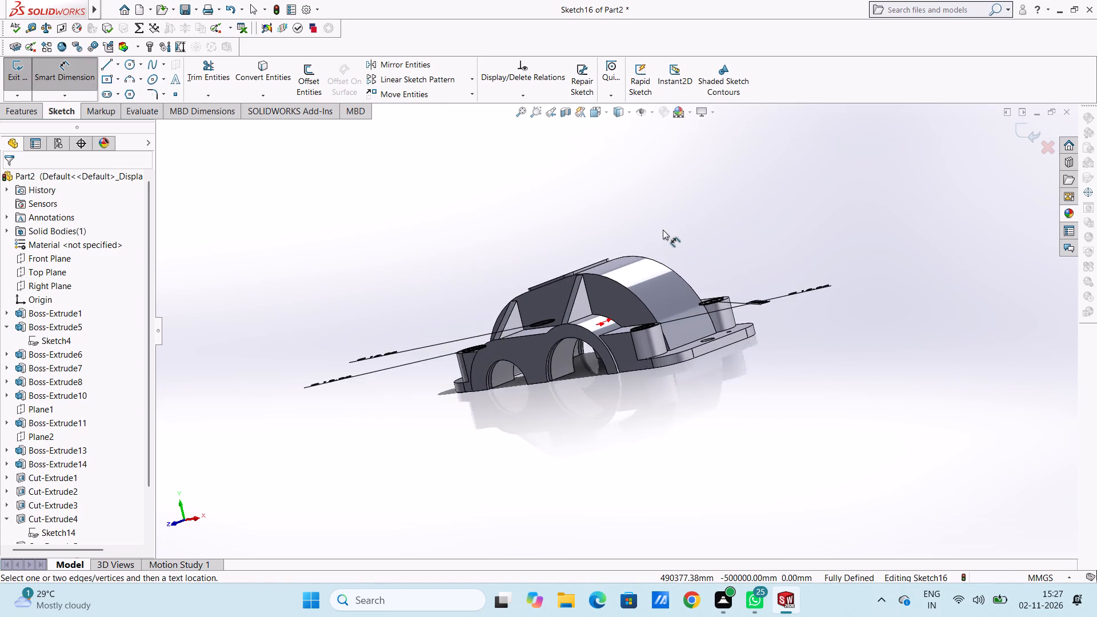
scroll(663, 230, down, 1)
click(86, 86)
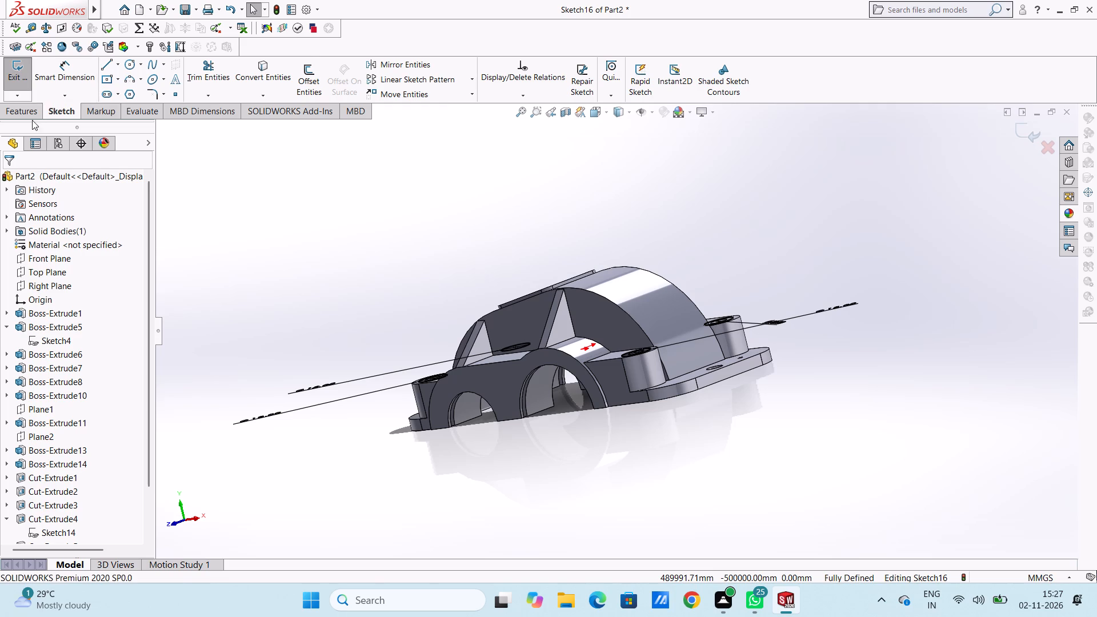
click(28, 109)
click(205, 82)
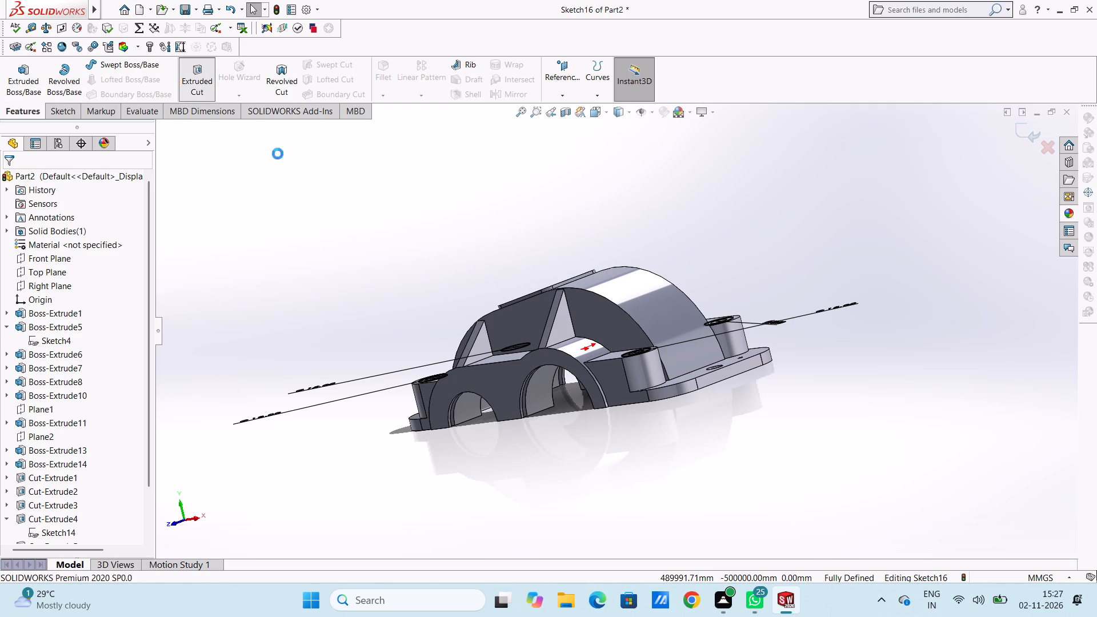
key(2)
key(Return)
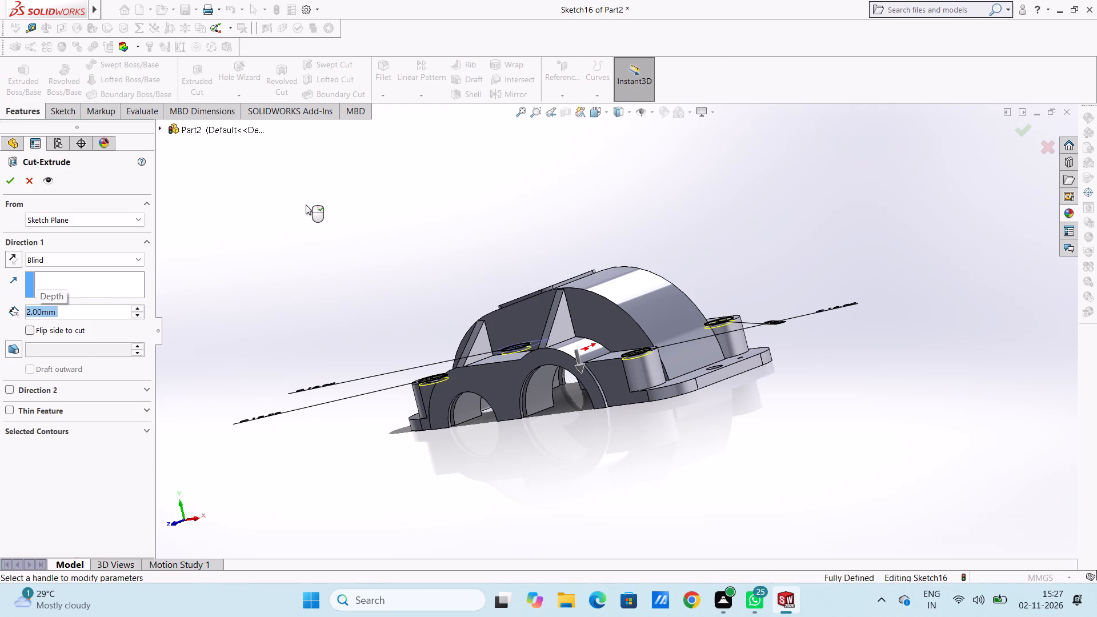
click(14, 181)
click(317, 255)
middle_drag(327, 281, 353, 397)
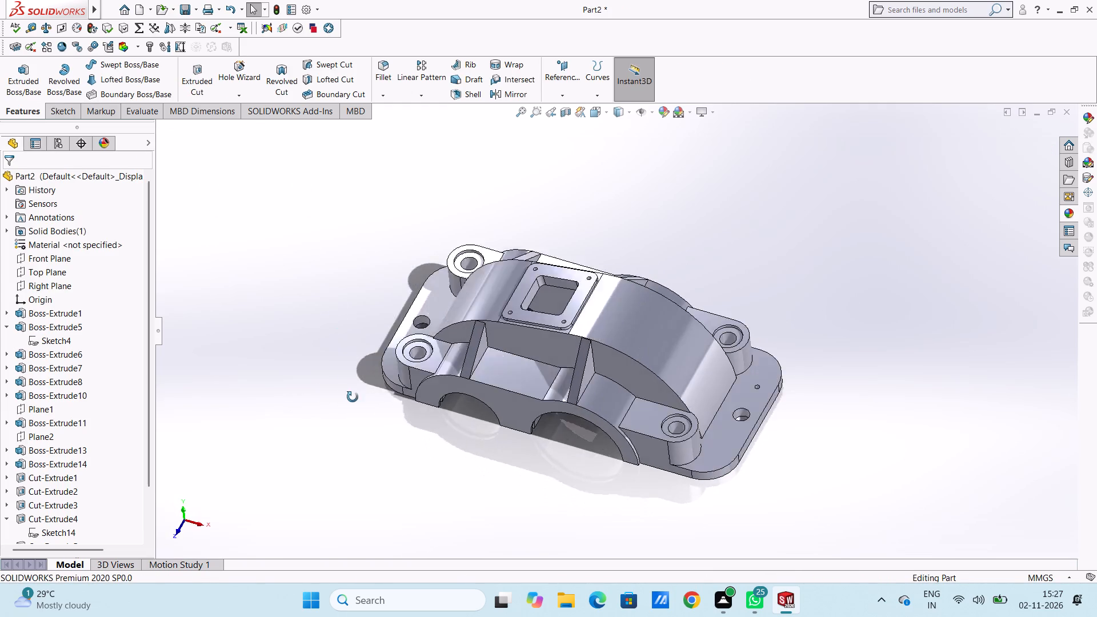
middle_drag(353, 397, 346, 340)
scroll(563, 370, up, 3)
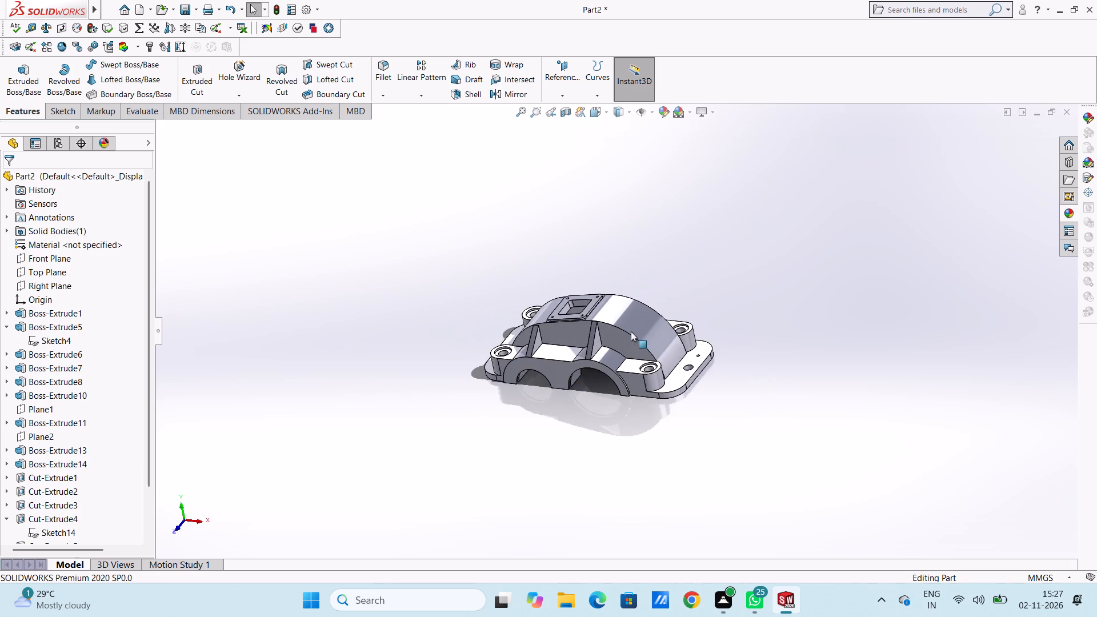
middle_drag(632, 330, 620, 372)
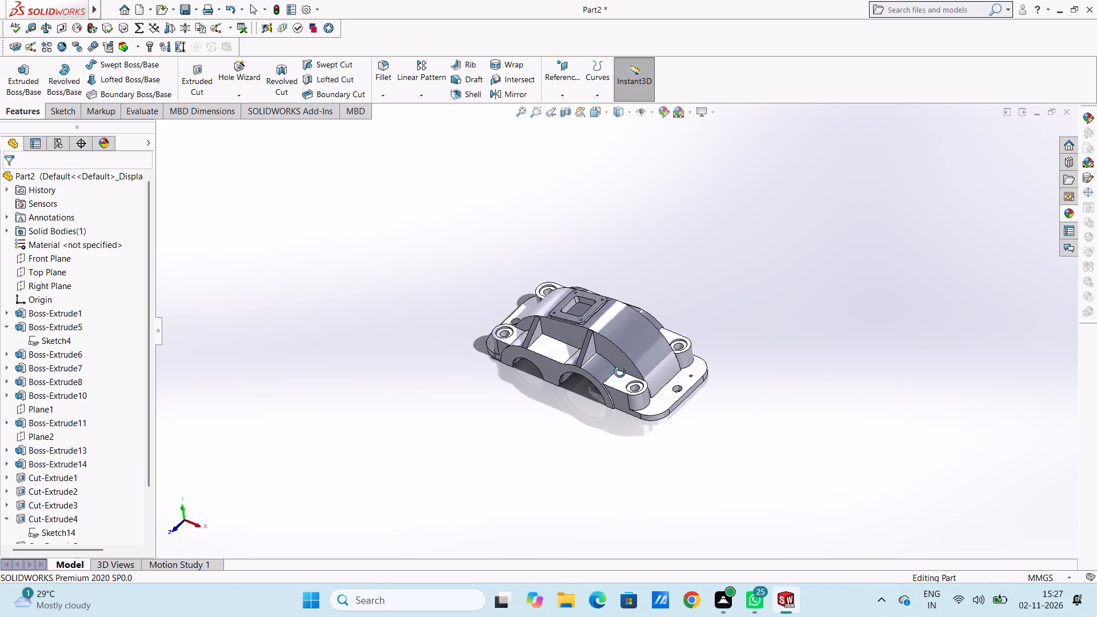
Section the cover along the Front Plane, examine the cavity and bearing openings, and turn the section off.
middle_drag(620, 372, 630, 390)
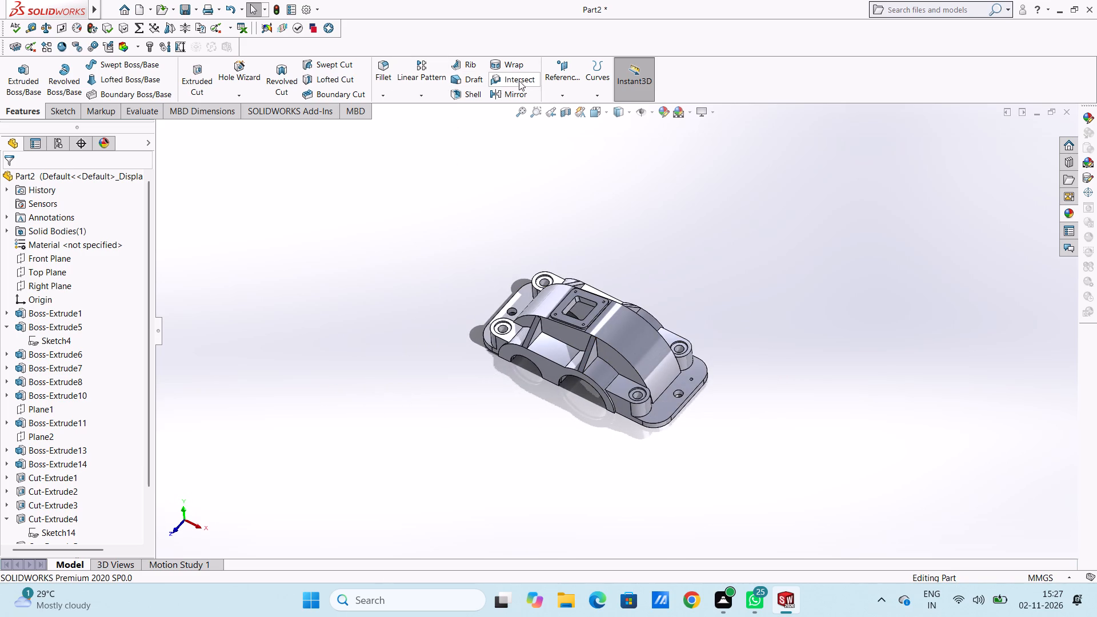
click(563, 113)
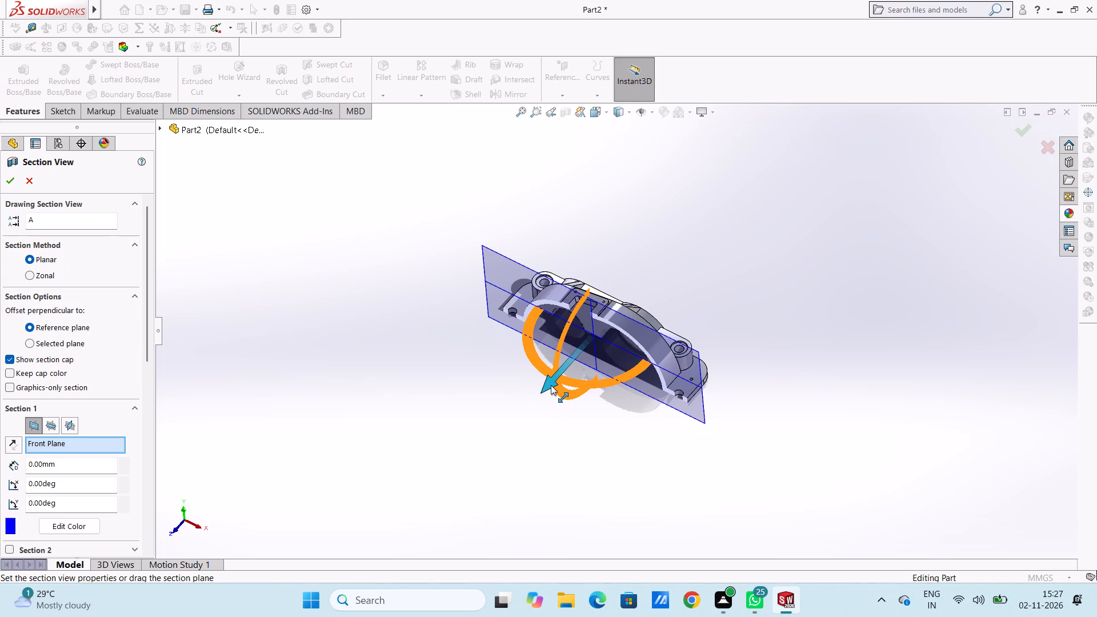
click(551, 385)
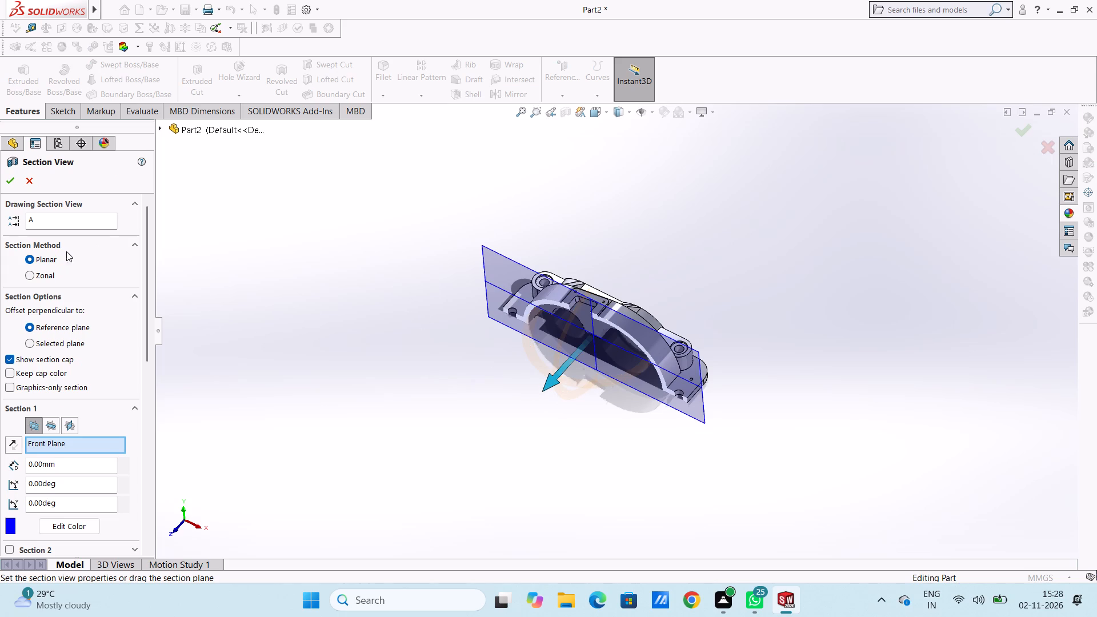
click(13, 181)
middle_drag(513, 440, 538, 315)
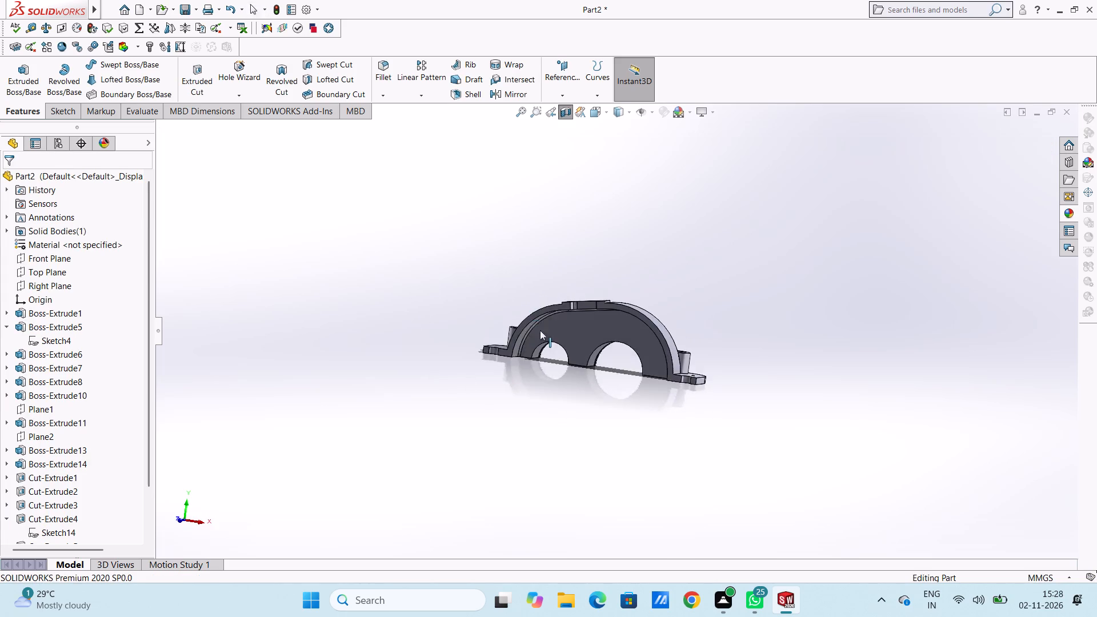
middle_drag(542, 432, 577, 432)
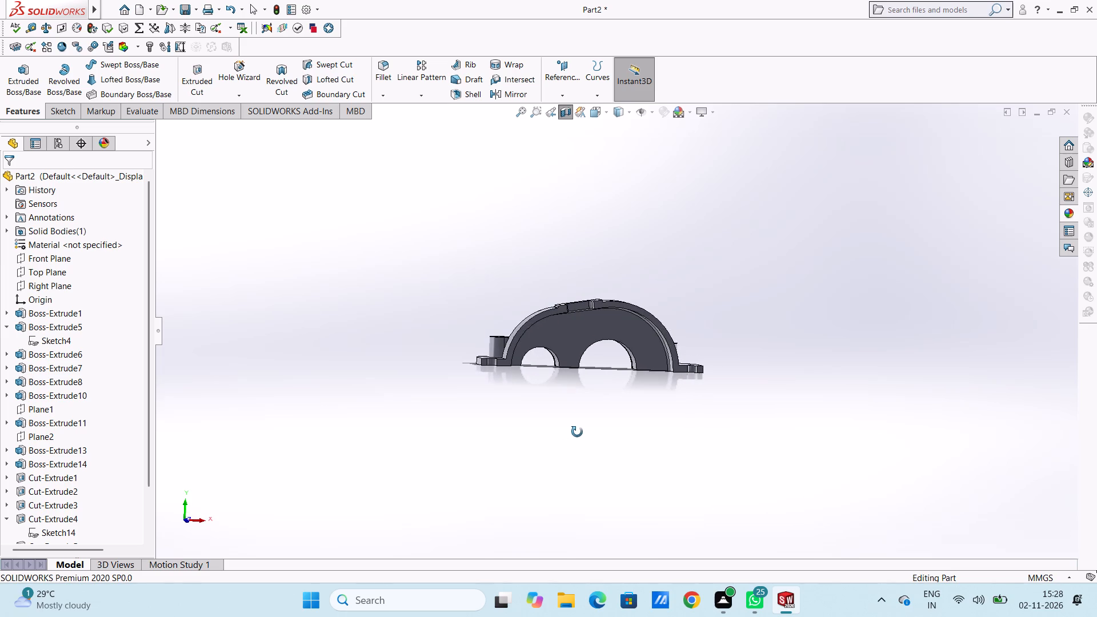
middle_drag(577, 432, 539, 446)
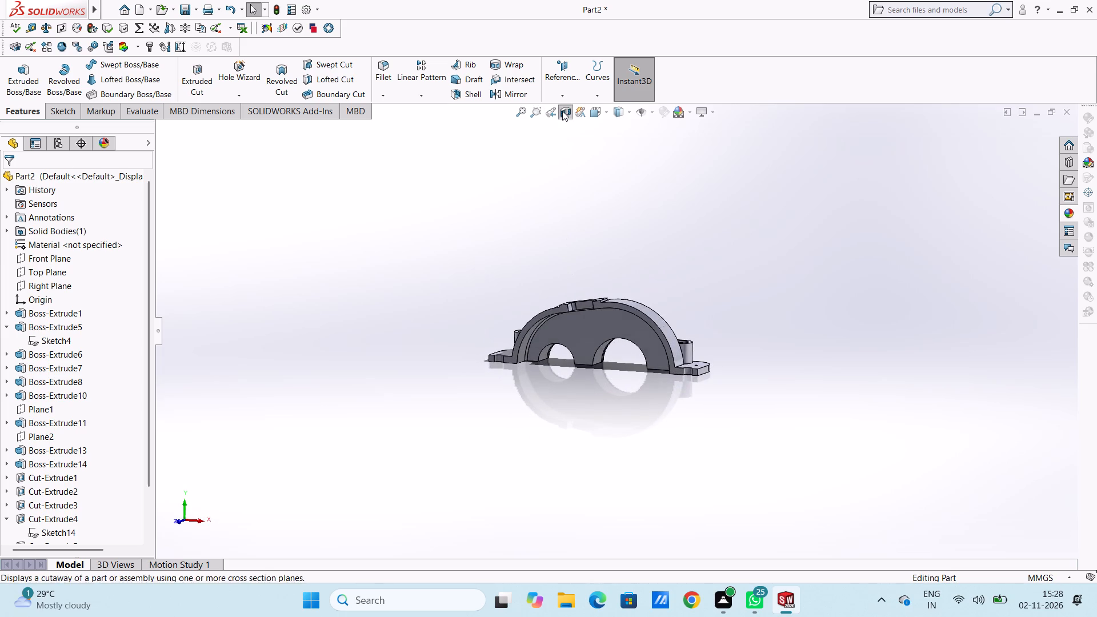
click(562, 110)
click(562, 111)
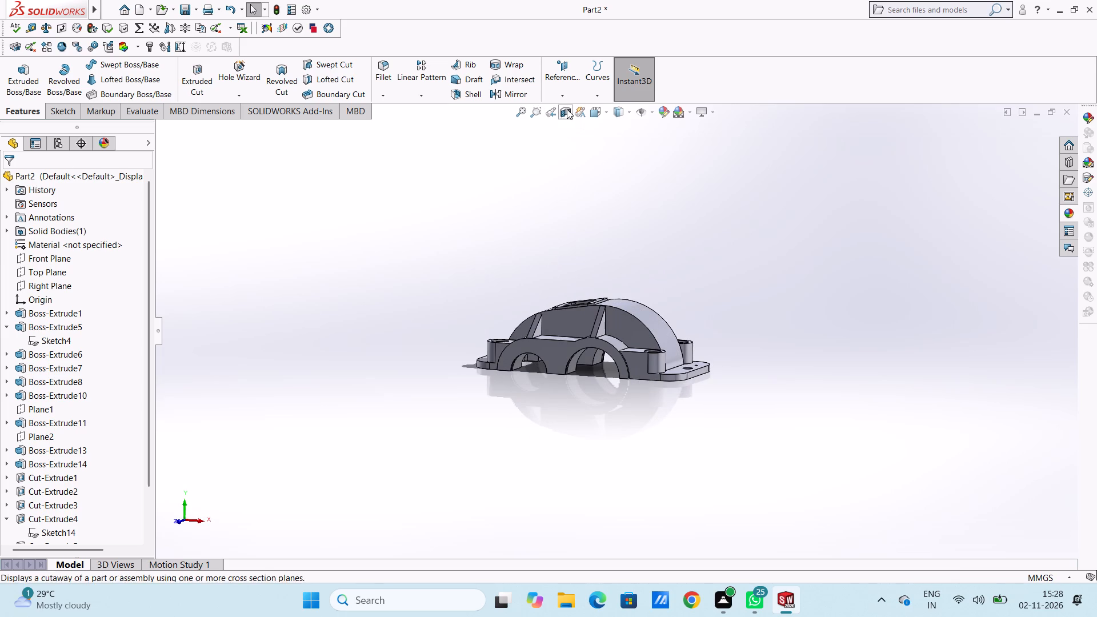
Section the cover 35 mm from the Front Plane, examine the cut corner bosses, and turn the section off.
click(567, 109)
drag(564, 343, 554, 350)
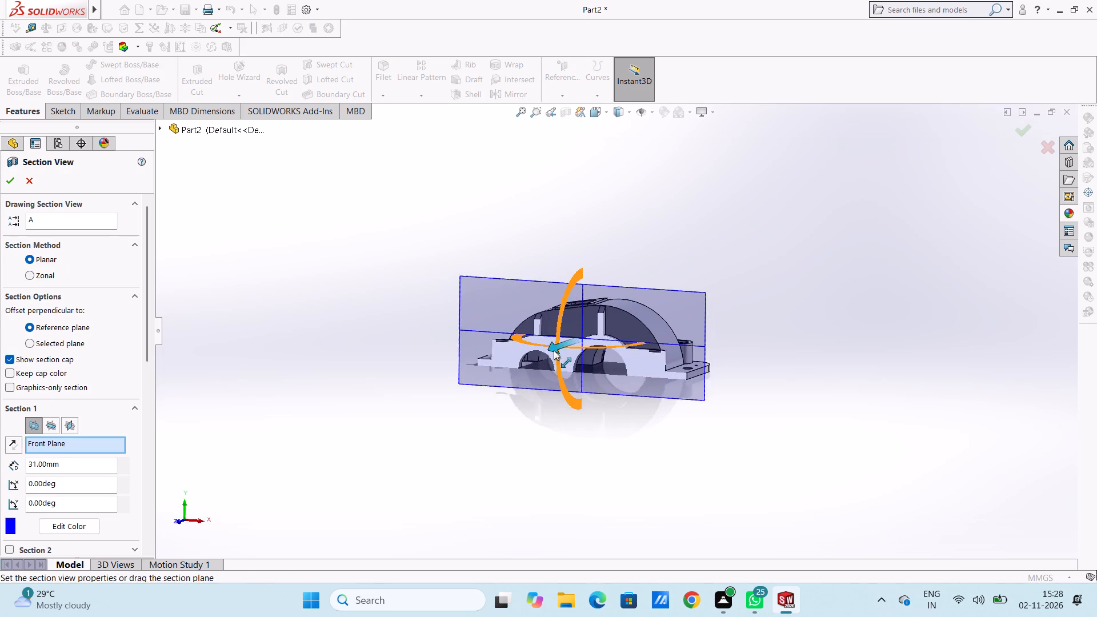
drag(554, 350, 552, 344)
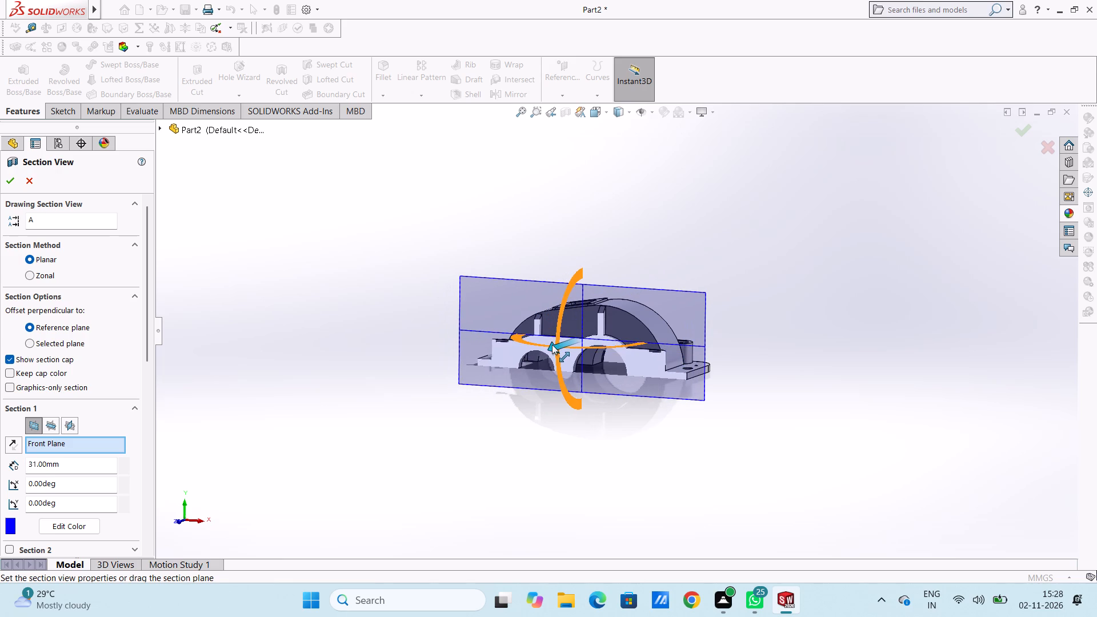
drag(552, 344, 551, 349)
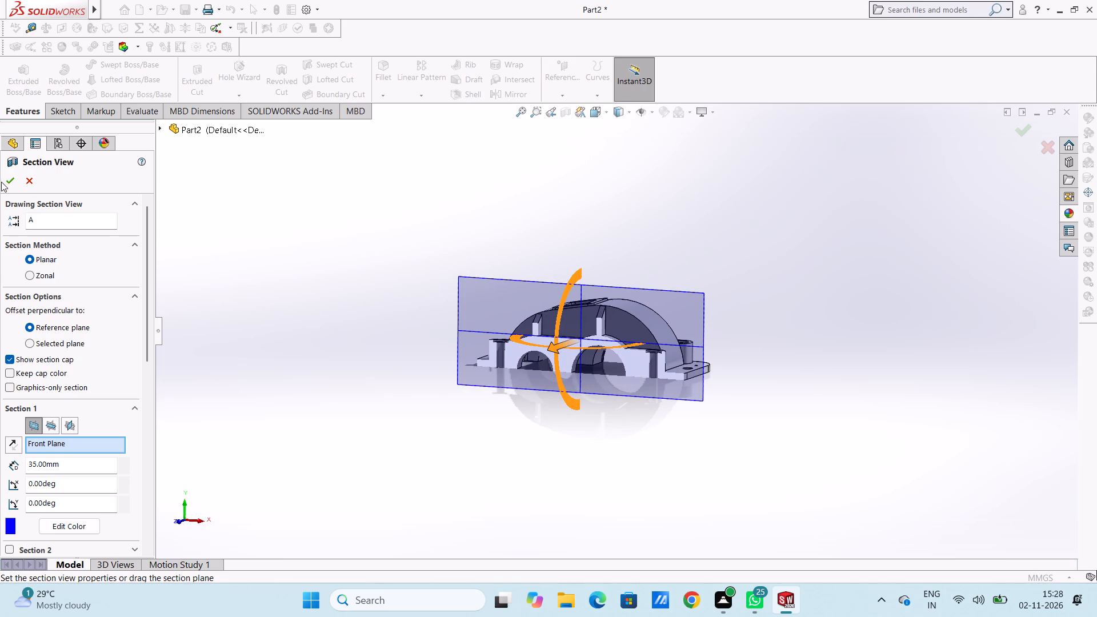
click(5, 182)
middle_drag(366, 355, 360, 421)
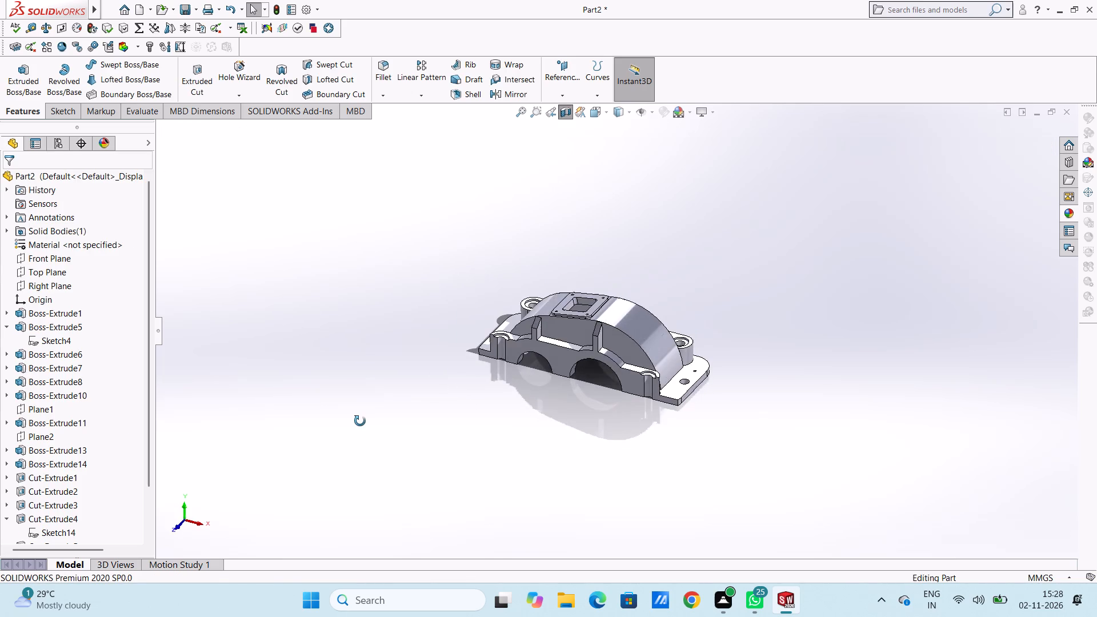
middle_drag(360, 421, 367, 356)
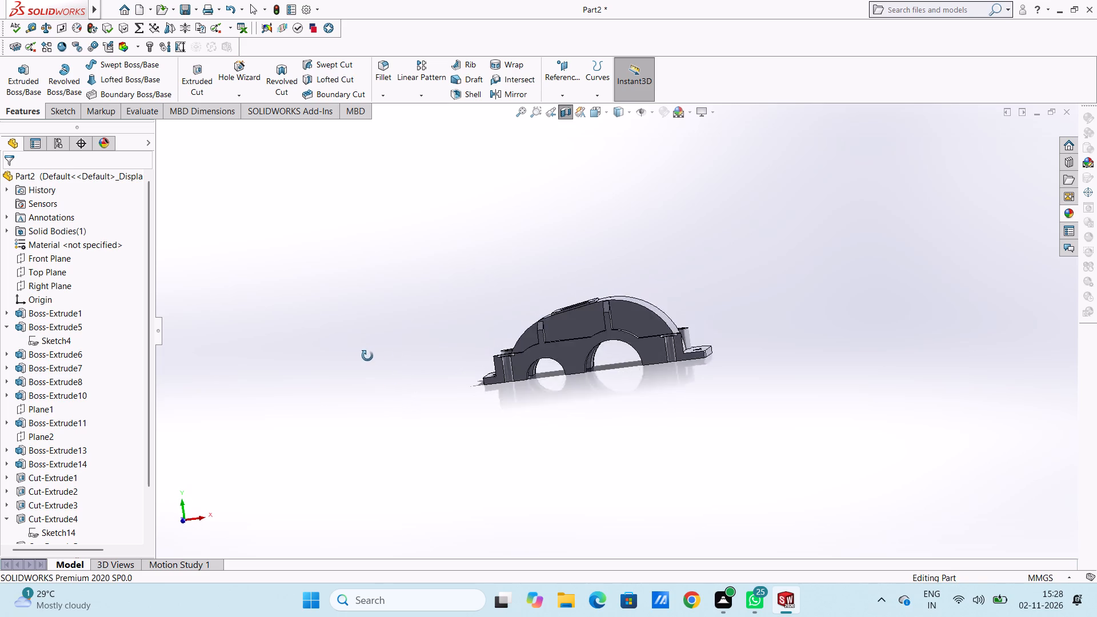
middle_drag(367, 356, 378, 360)
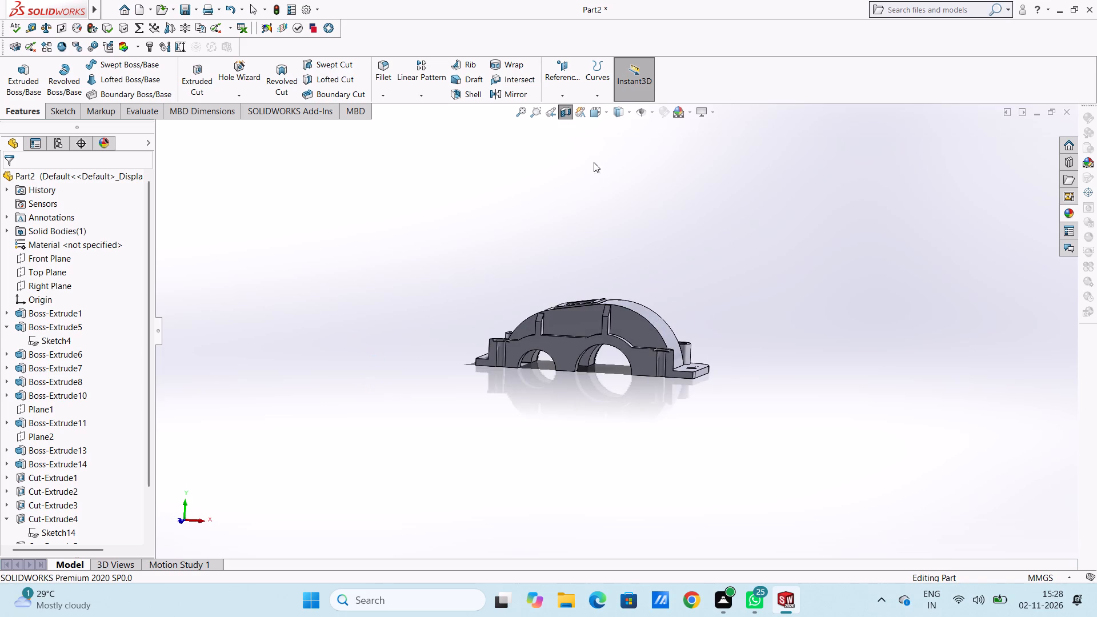
click(560, 110)
Examine the whole cover from the outside and the underside, including the bearing openings and flange holes.
middle_drag(438, 265, 423, 363)
middle_drag(414, 306, 442, 290)
middle_drag(431, 378, 436, 307)
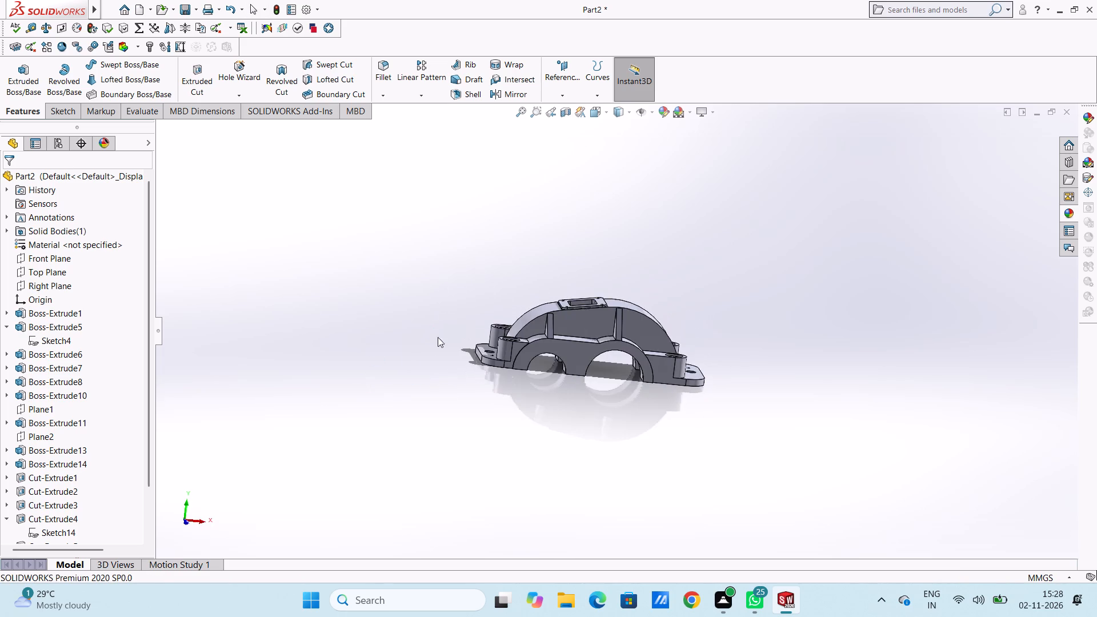
middle_drag(449, 360, 450, 326)
middle_drag(463, 383, 466, 231)
middle_drag(467, 390, 475, 299)
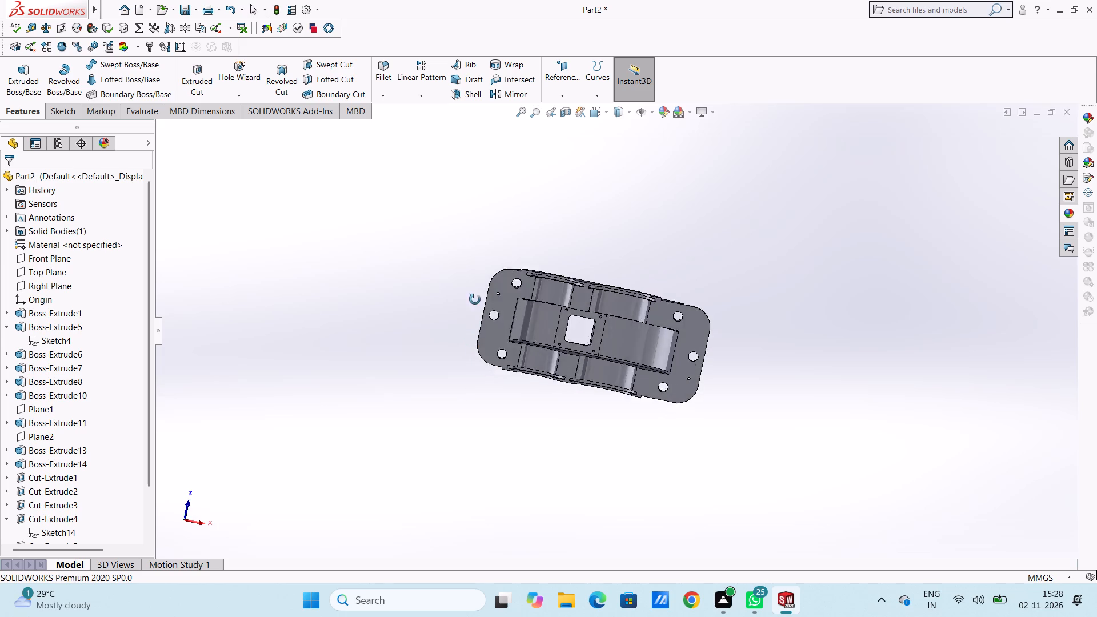
middle_drag(475, 299, 443, 465)
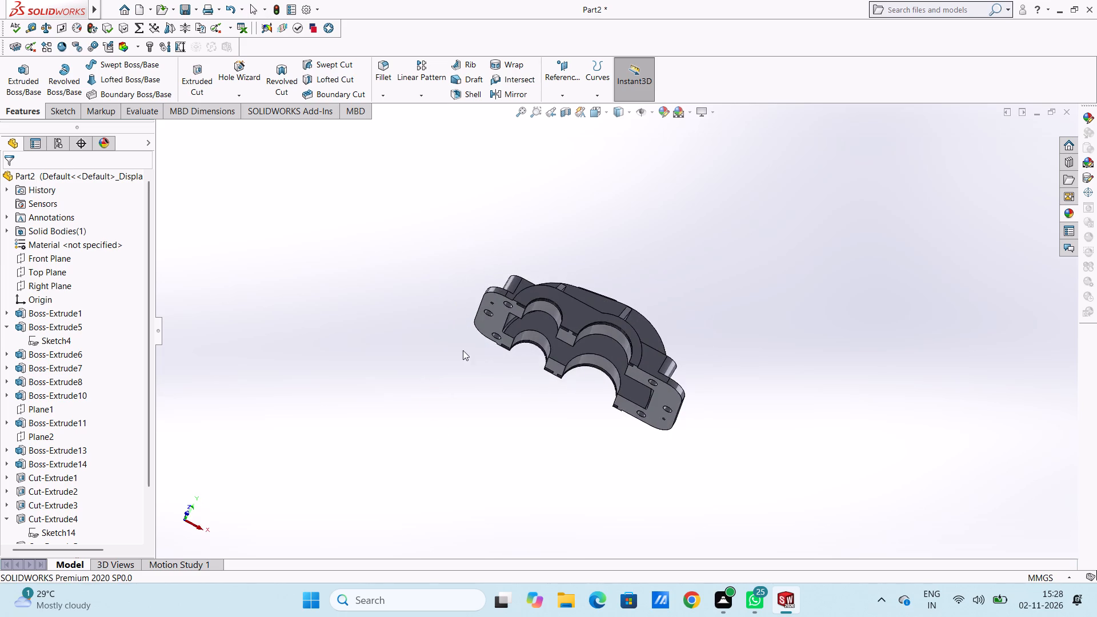
middle_drag(471, 355, 410, 504)
middle_drag(493, 305, 493, 289)
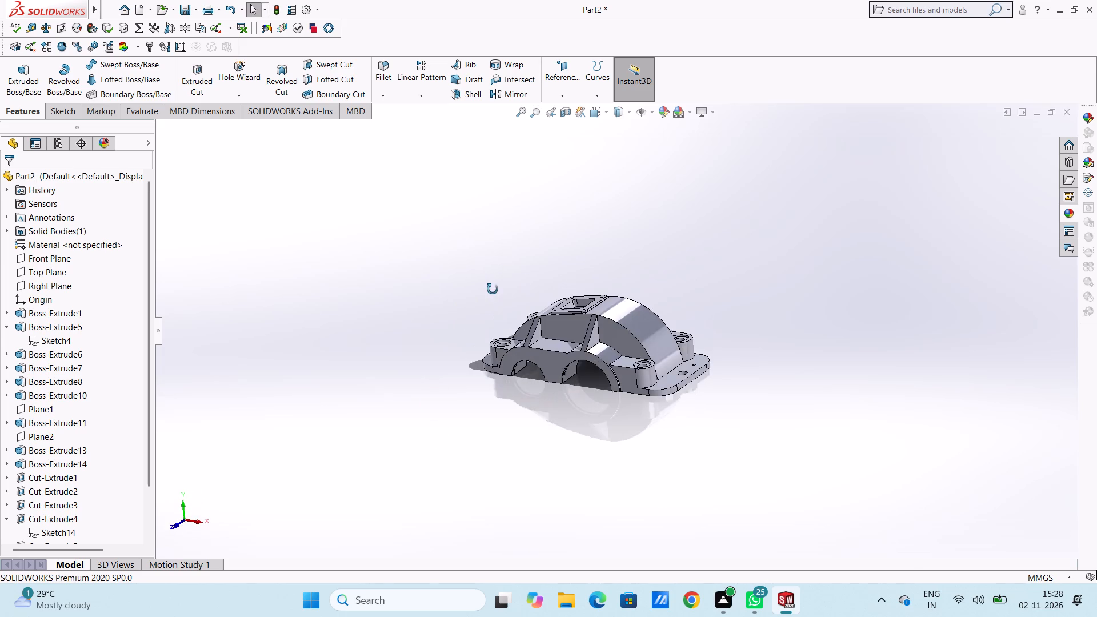
middle_drag(493, 289, 491, 288)
key(Escape)
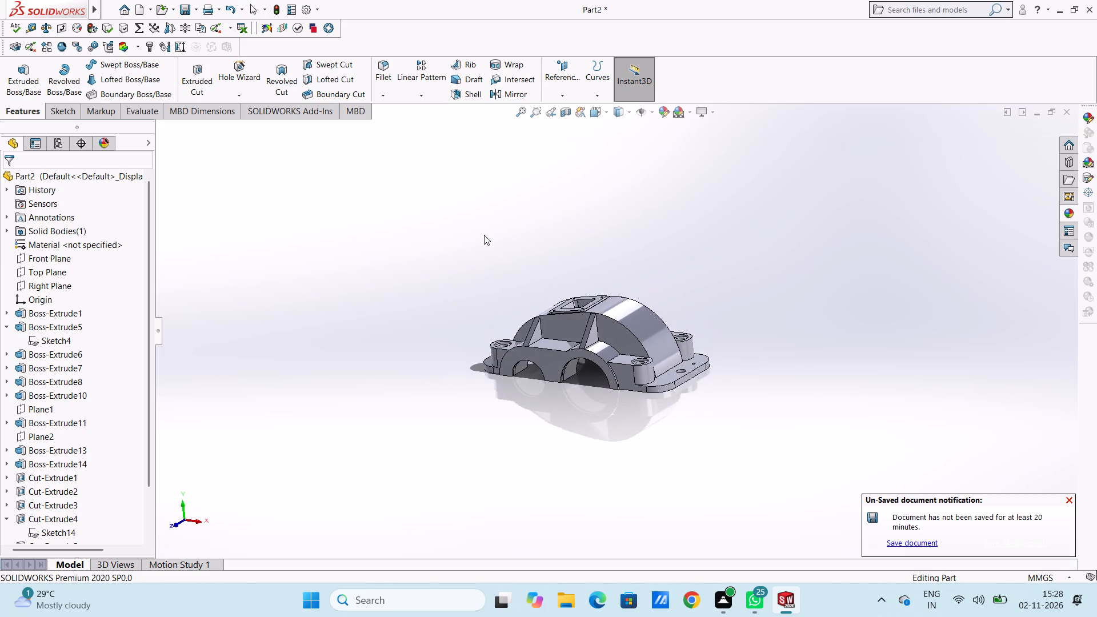
key(Escape)
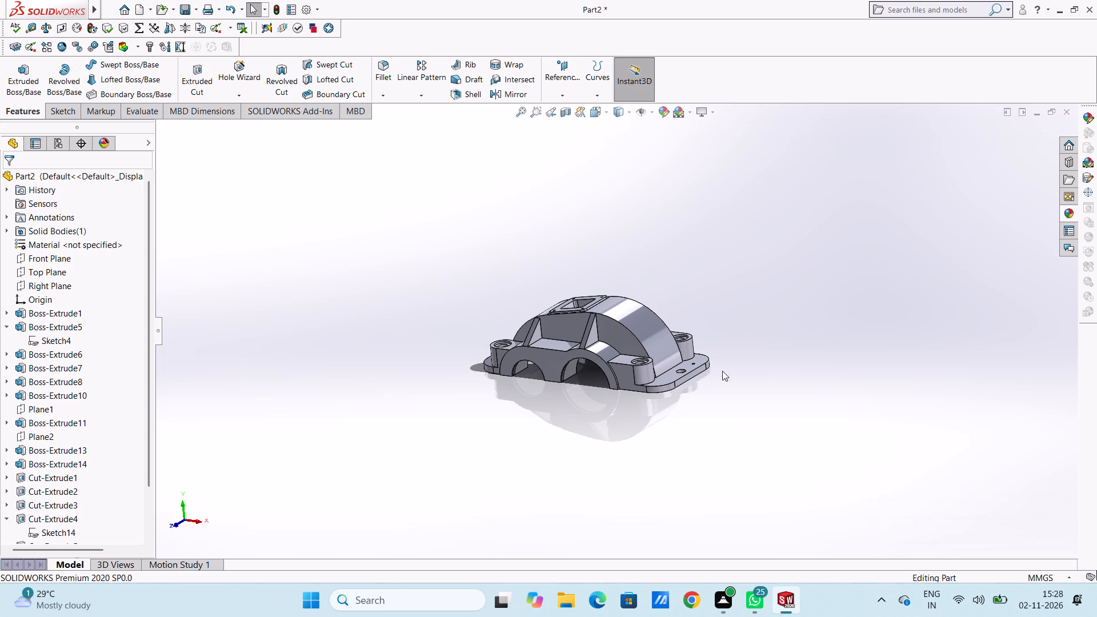
On the base flange's top face, sketch concentric circles around the two end holes, about 16 mm diameter at X -104 and 14.6 mm at X 104.
scroll(713, 379, down, 2)
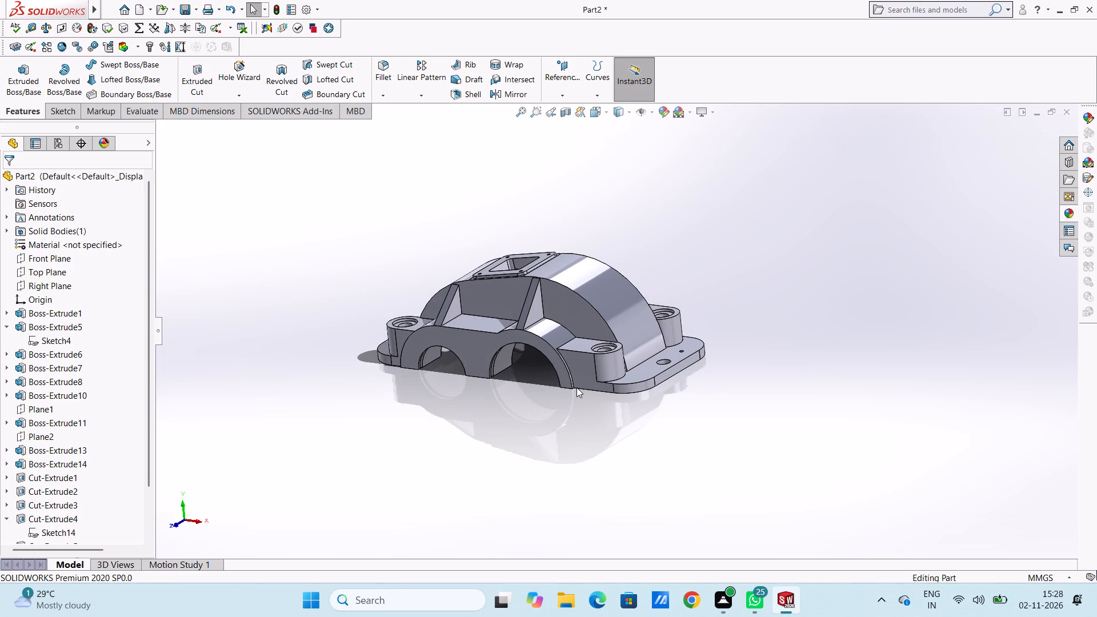
key(ctrl+5)
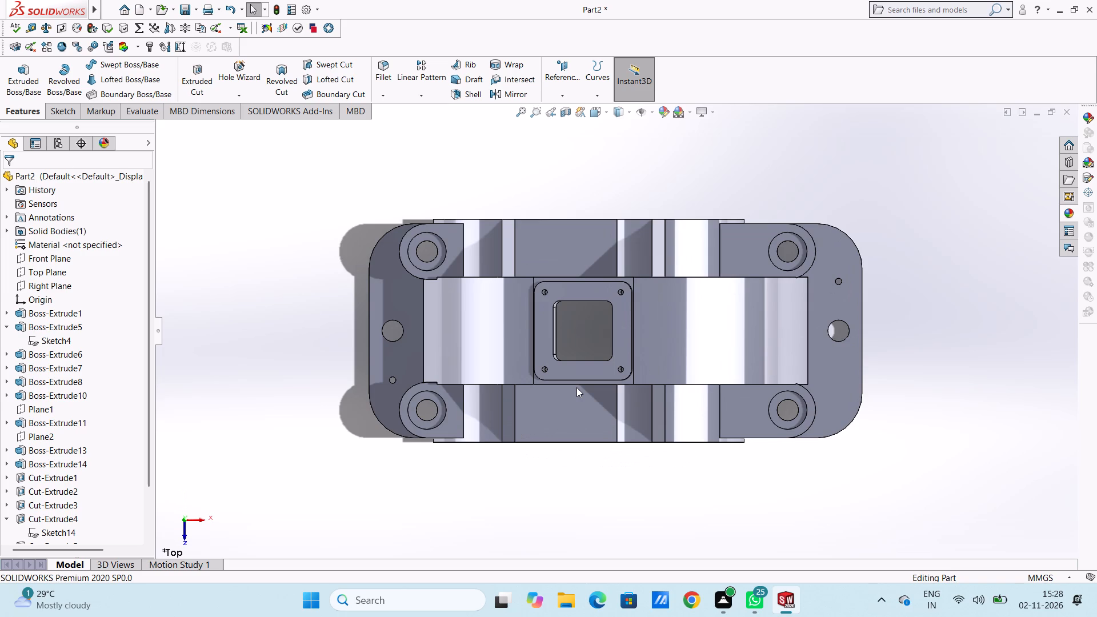
click(378, 303)
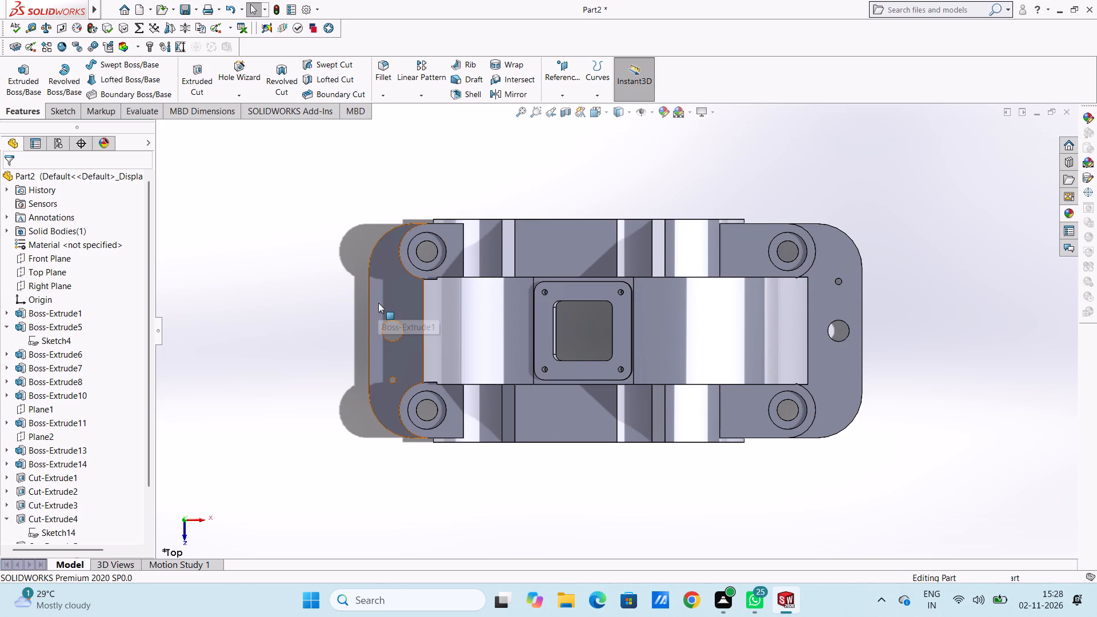
click(428, 273)
click(289, 278)
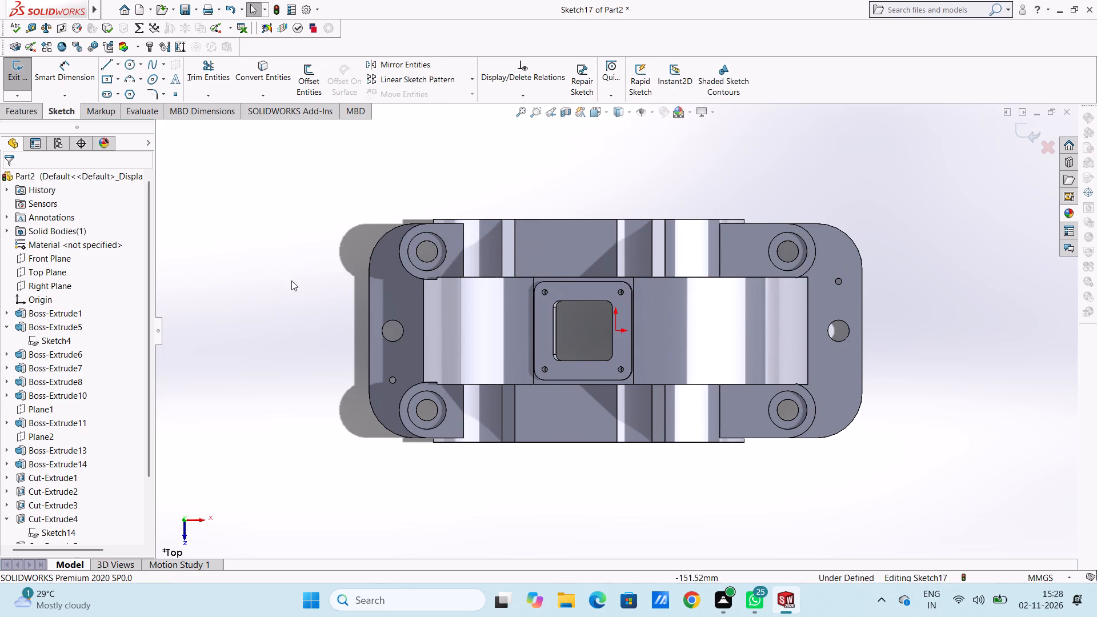
click(127, 67)
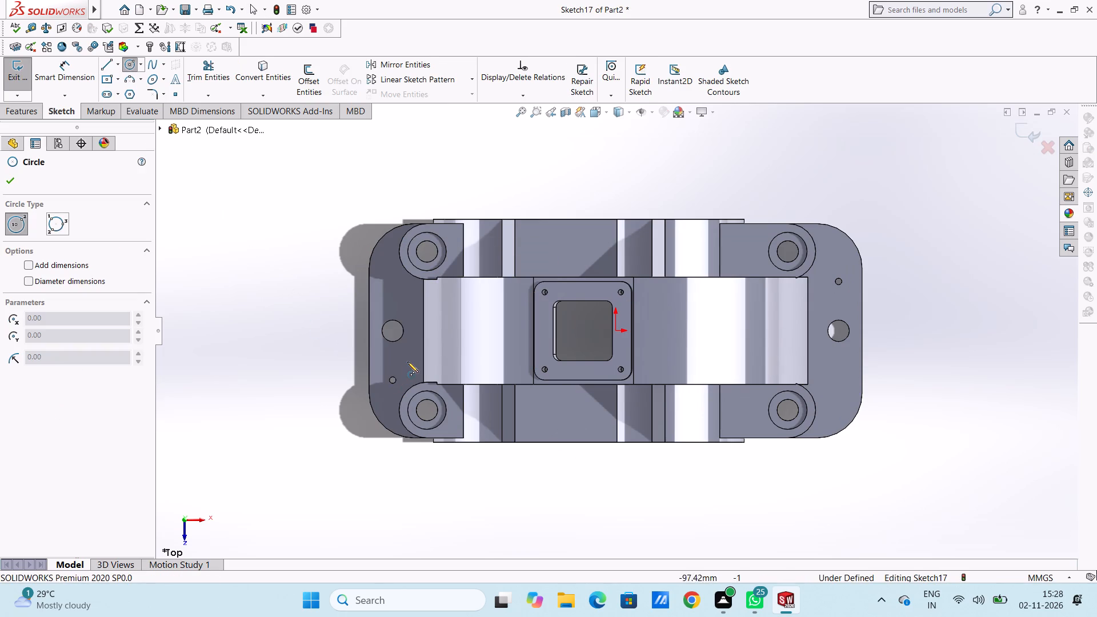
scroll(409, 360, down, 3)
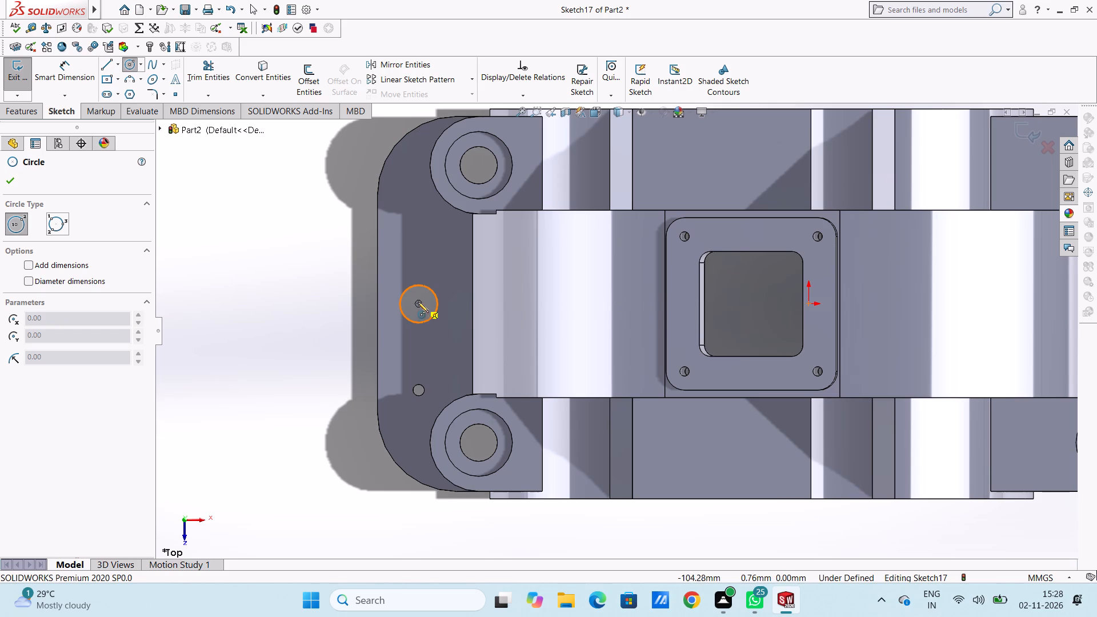
click(418, 303)
click(435, 329)
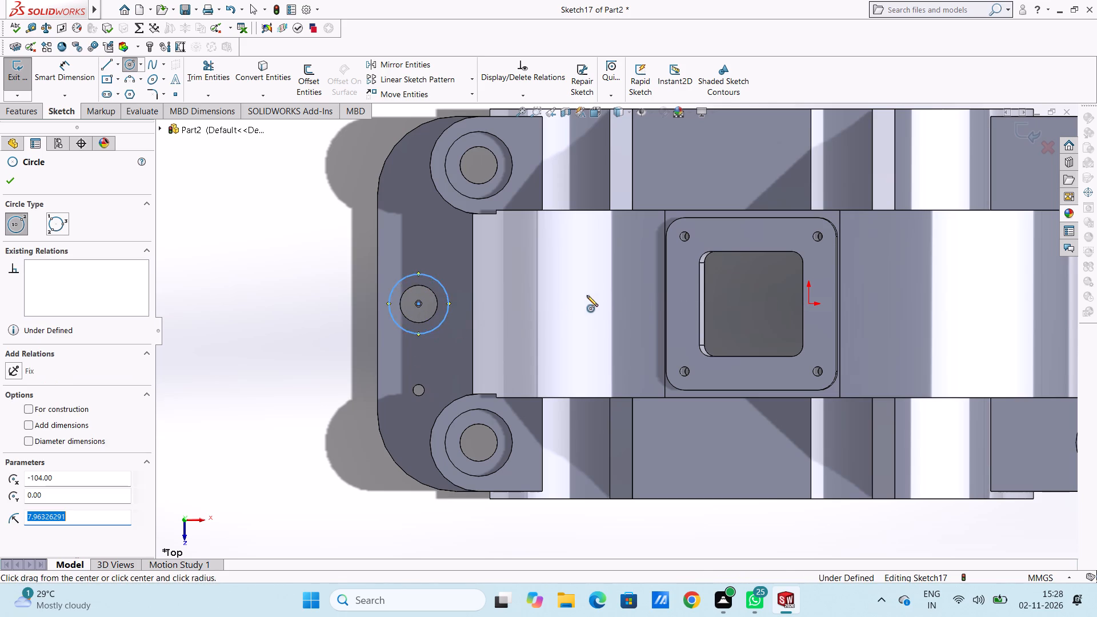
scroll(597, 290, up, 6)
scroll(813, 372, down, 4)
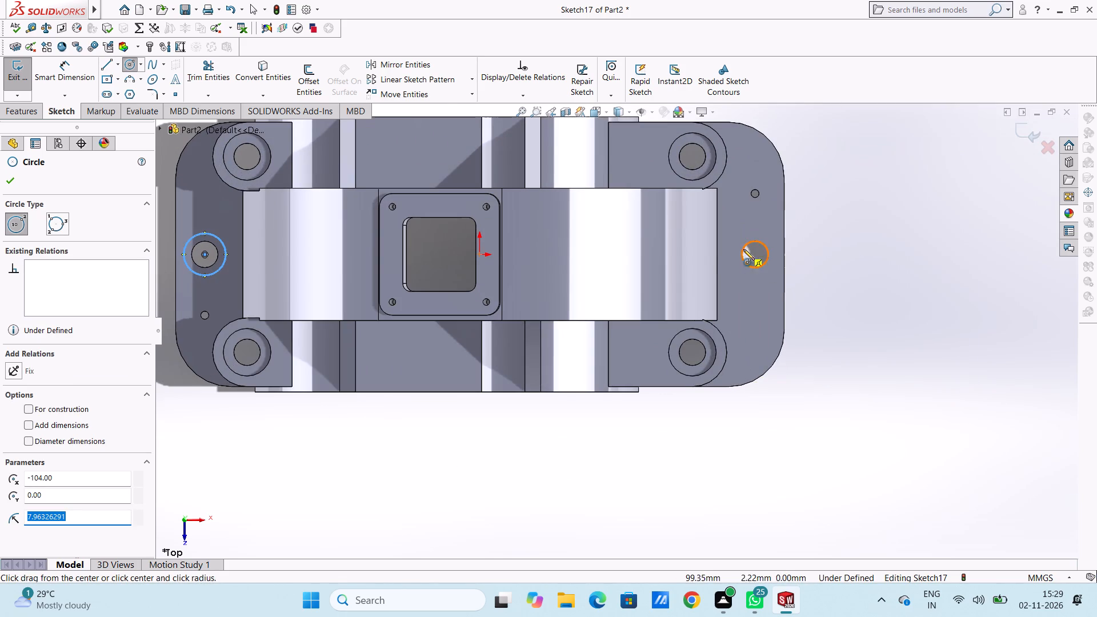
click(754, 254)
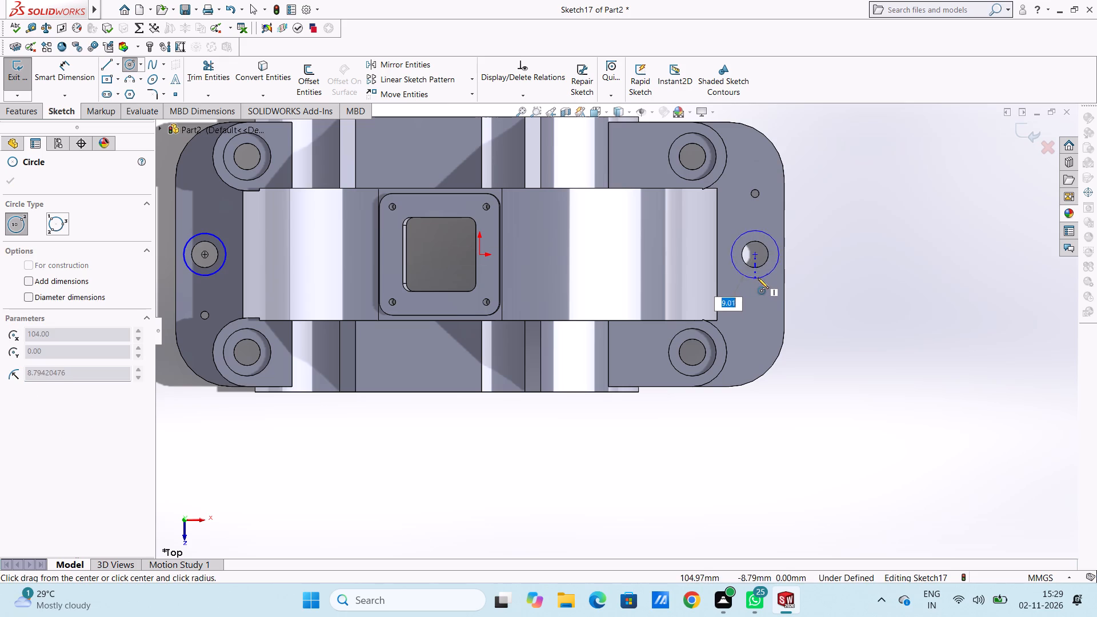
click(758, 274)
scroll(608, 278, up, 4)
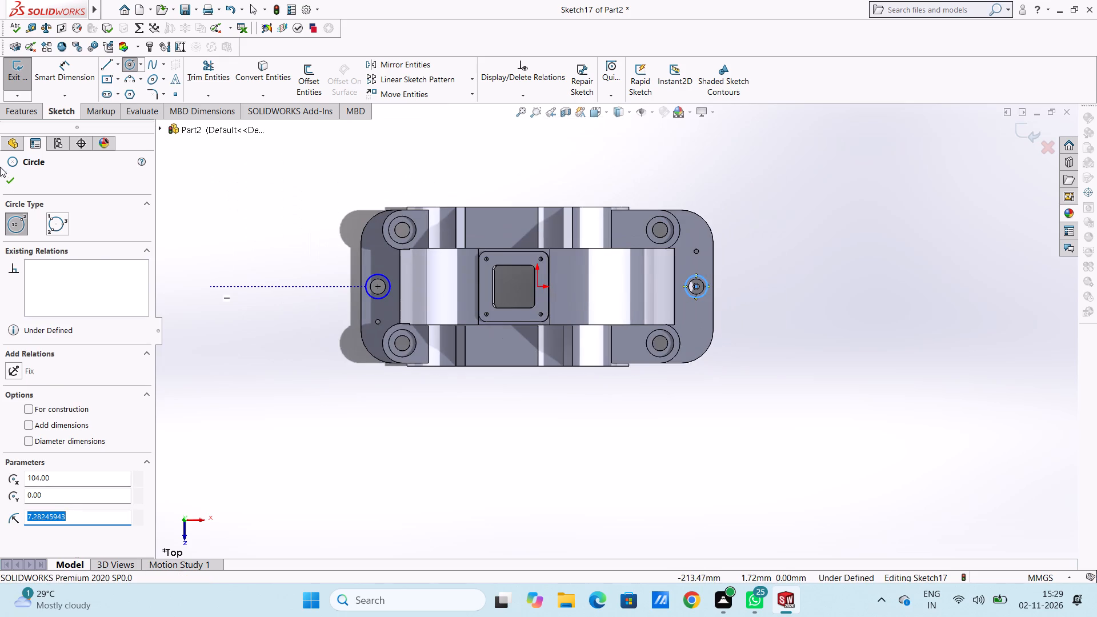
click(8, 178)
click(229, 242)
Dimension the circle around the flange hole at X -104 to a 16 mm diameter.
scroll(416, 326, down, 2)
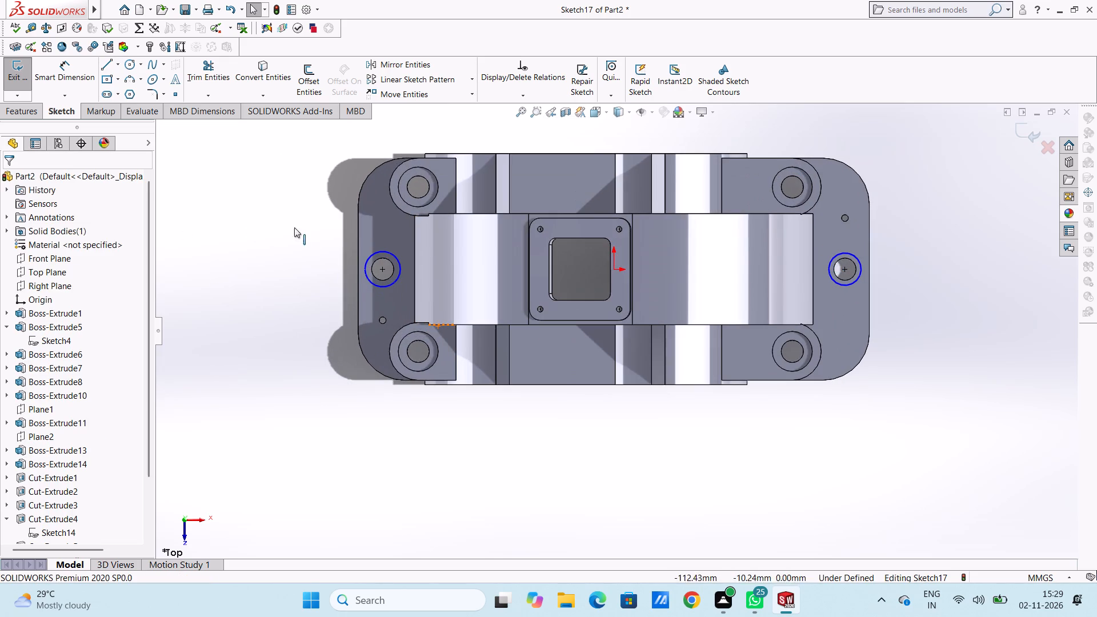
click(73, 71)
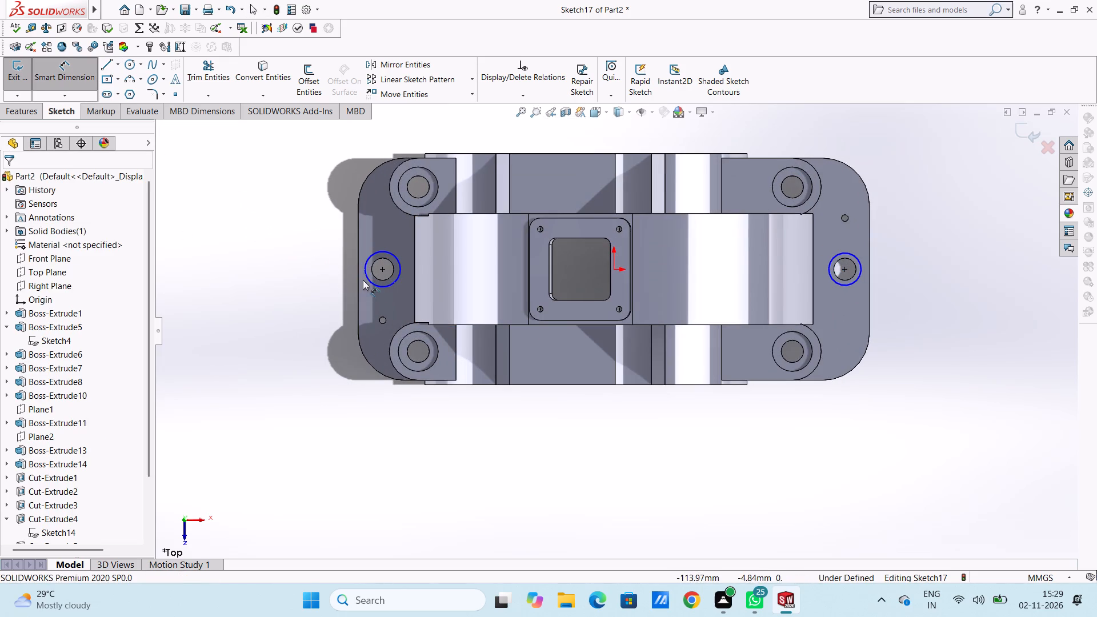
click(370, 280)
click(243, 352)
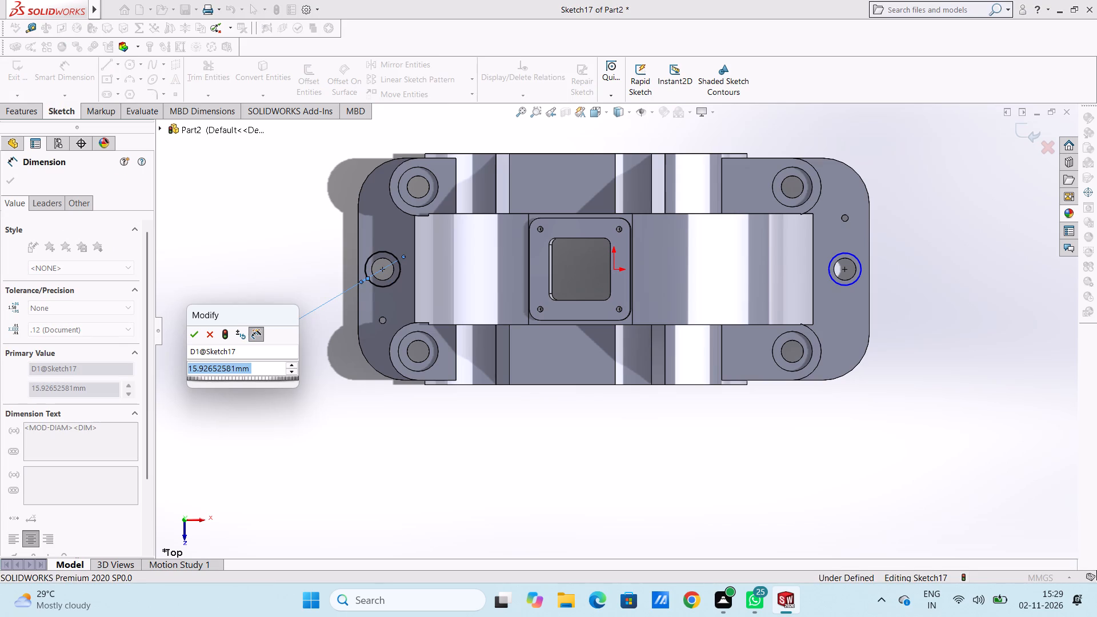
text(16)
key(Return)
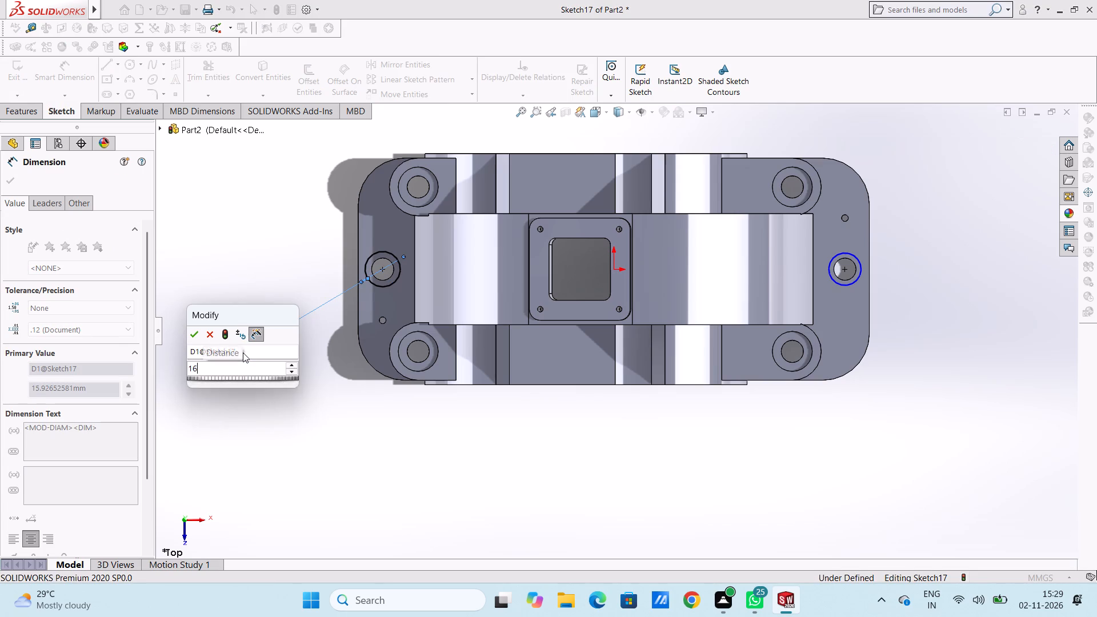
click(231, 243)
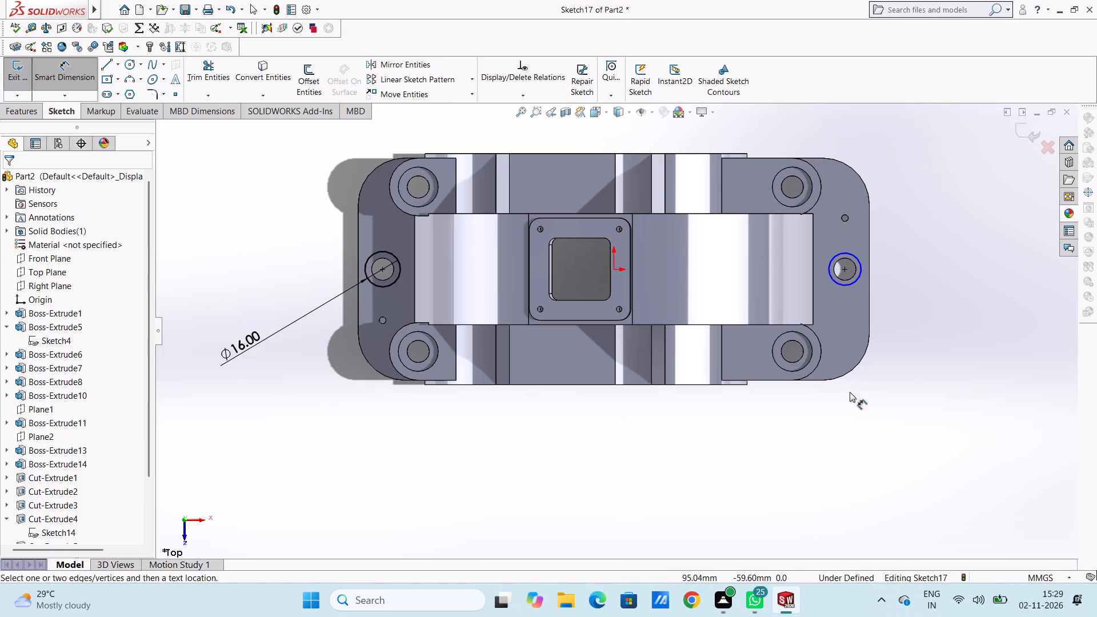
Dimension the circle around the flange hole at X 104 to a 16 mm diameter.
click(852, 283)
click(940, 376)
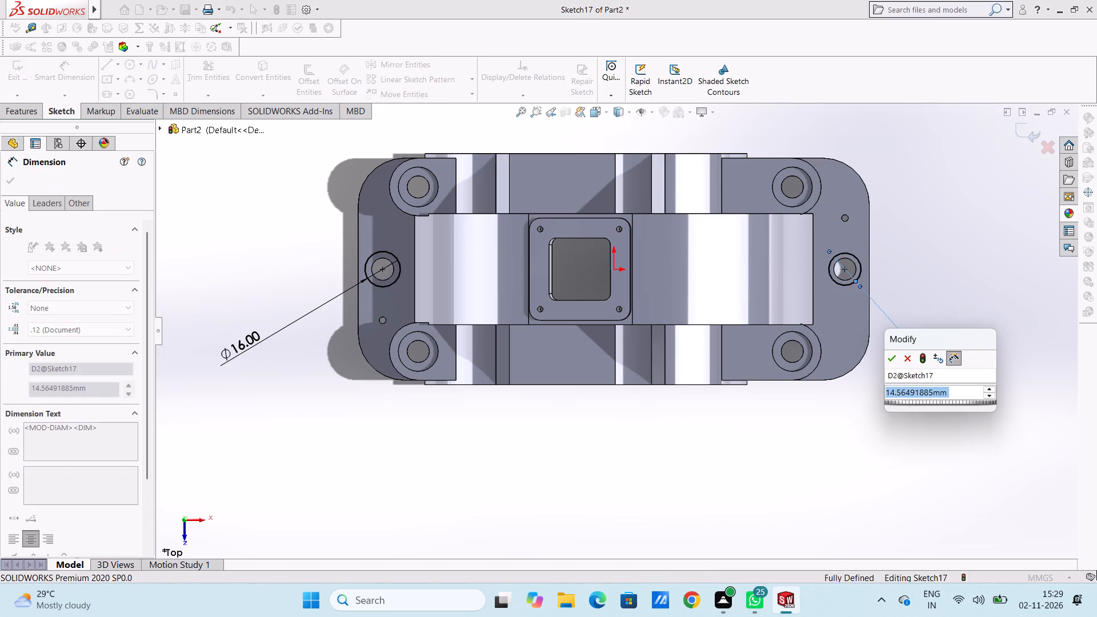
text(16)
key(Return)
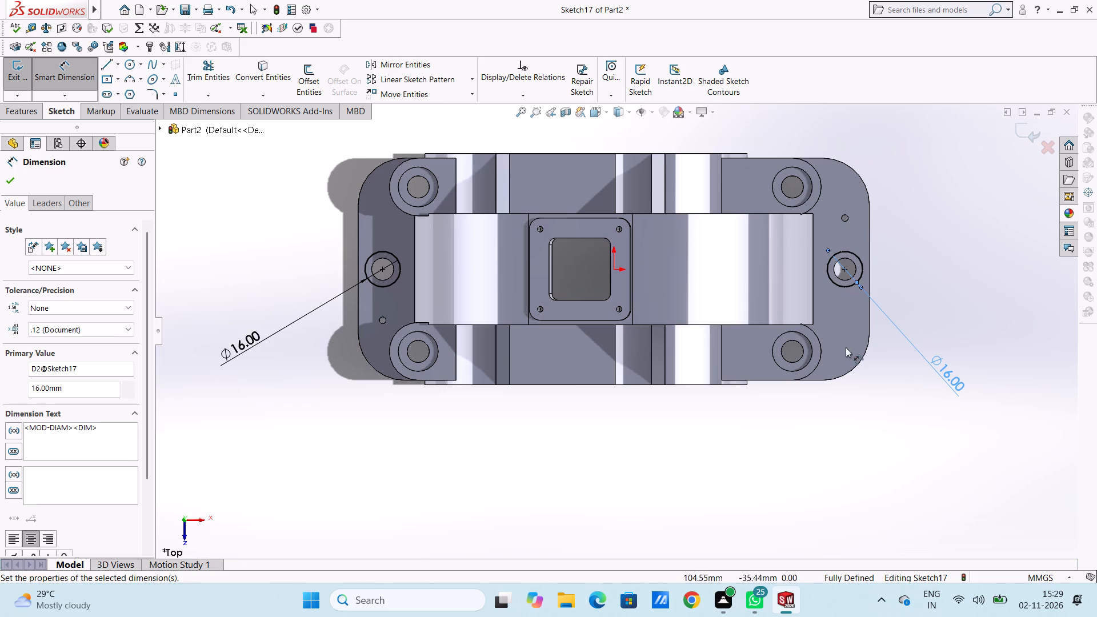
click(934, 230)
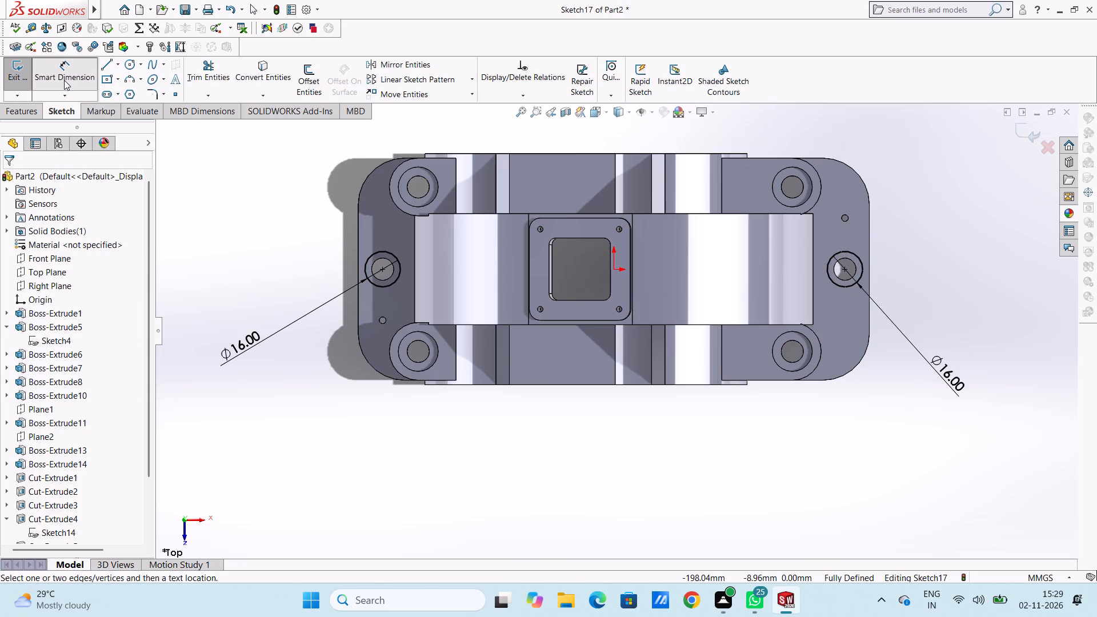
click(64, 79)
Cut-extrude the two 16 mm circles from the sketch plane to a blind depth of 2 mm, counterboring the flange end holes.
scroll(332, 318, up, 1)
middle_drag(342, 373, 327, 275)
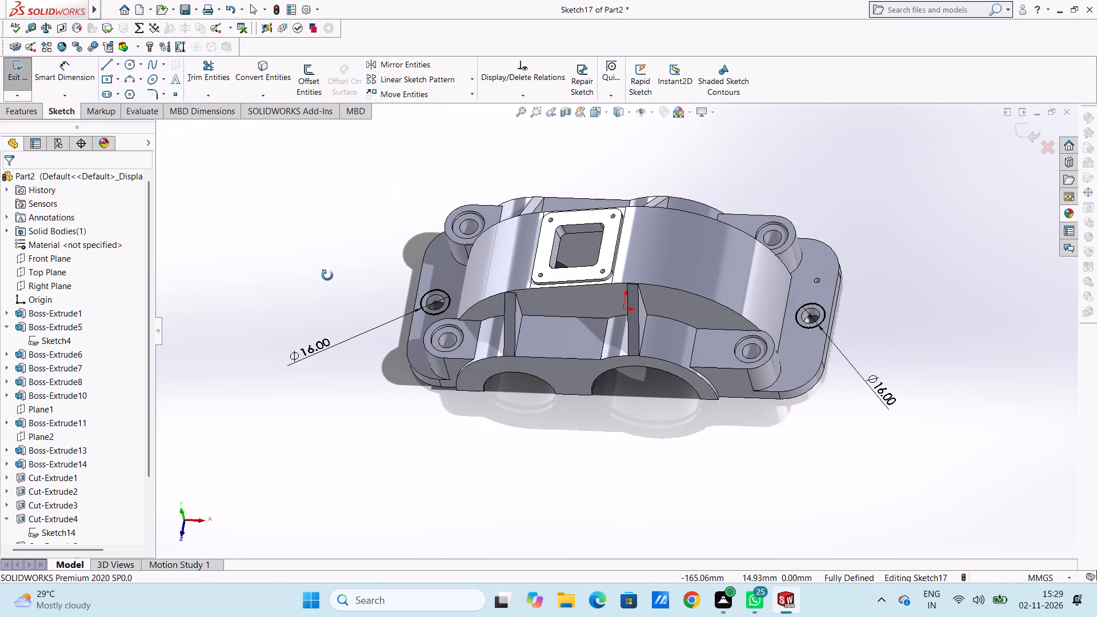
middle_drag(327, 275, 323, 275)
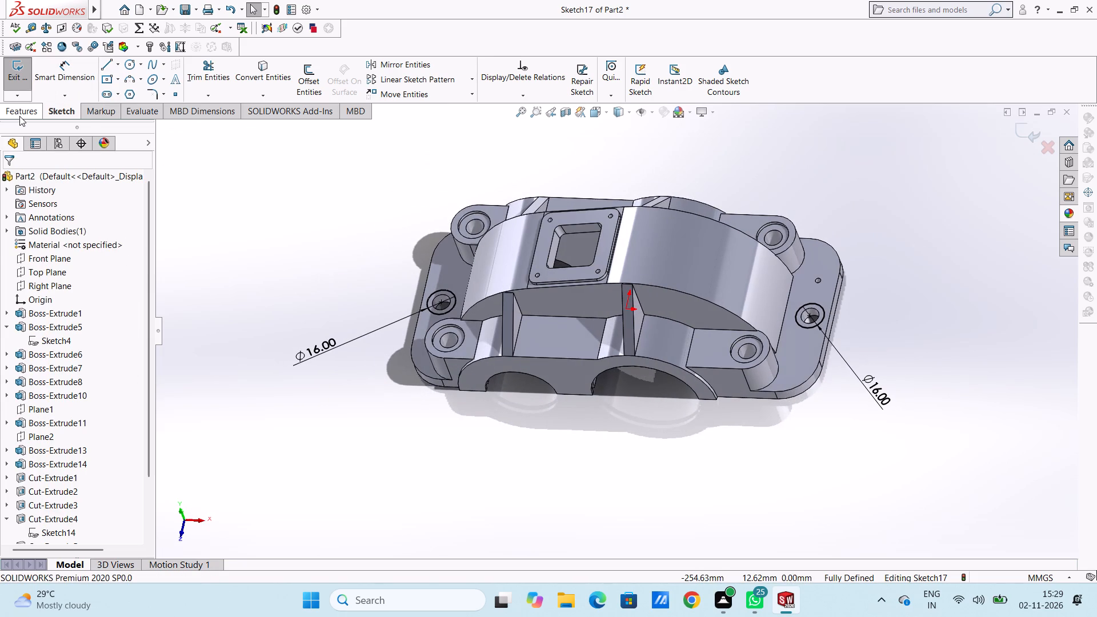
click(19, 116)
click(206, 81)
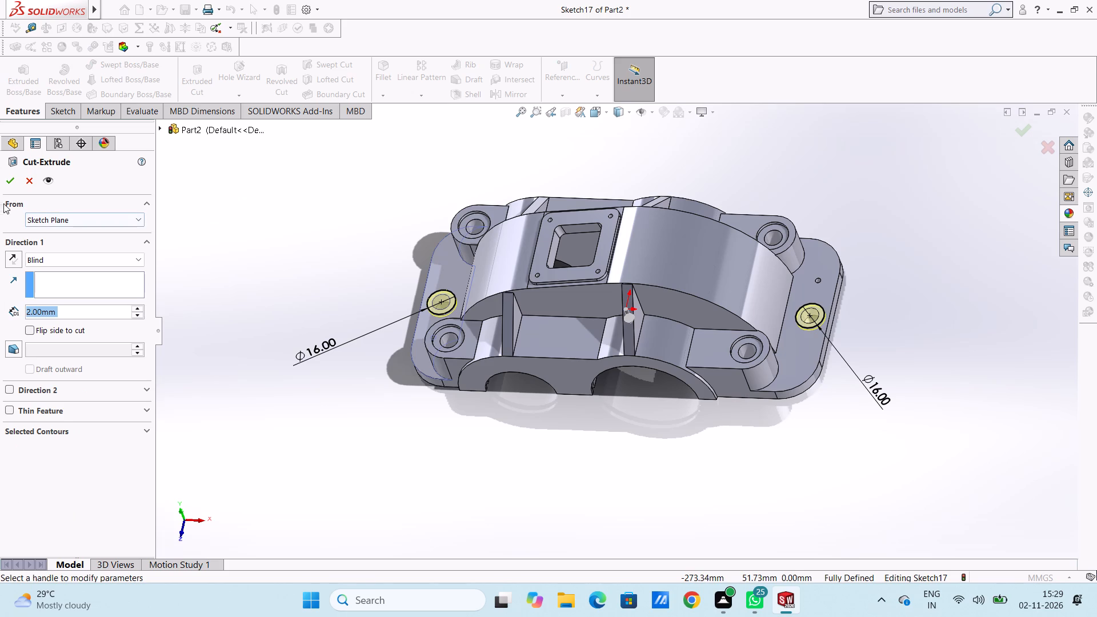
click(8, 184)
click(219, 232)
Start a 2 mm fillet with the front dome wall's base edges between the ribs and outboard, plus the larger-opening rib's outer wall and base edges.
middle_drag(278, 294, 299, 302)
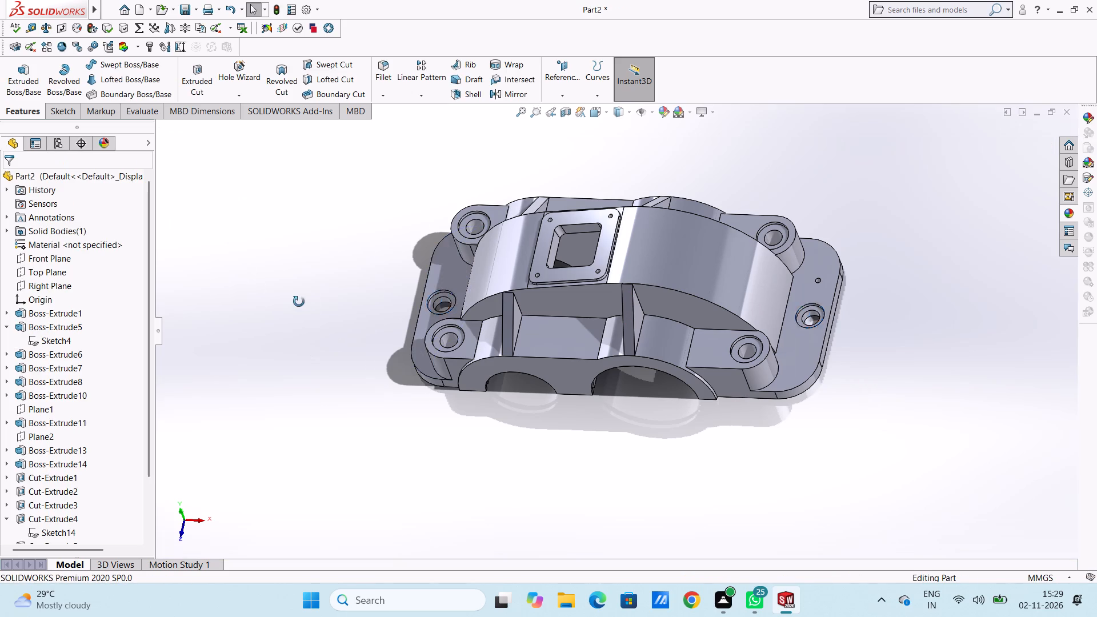
middle_drag(299, 302, 293, 239)
middle_drag(340, 353, 293, 316)
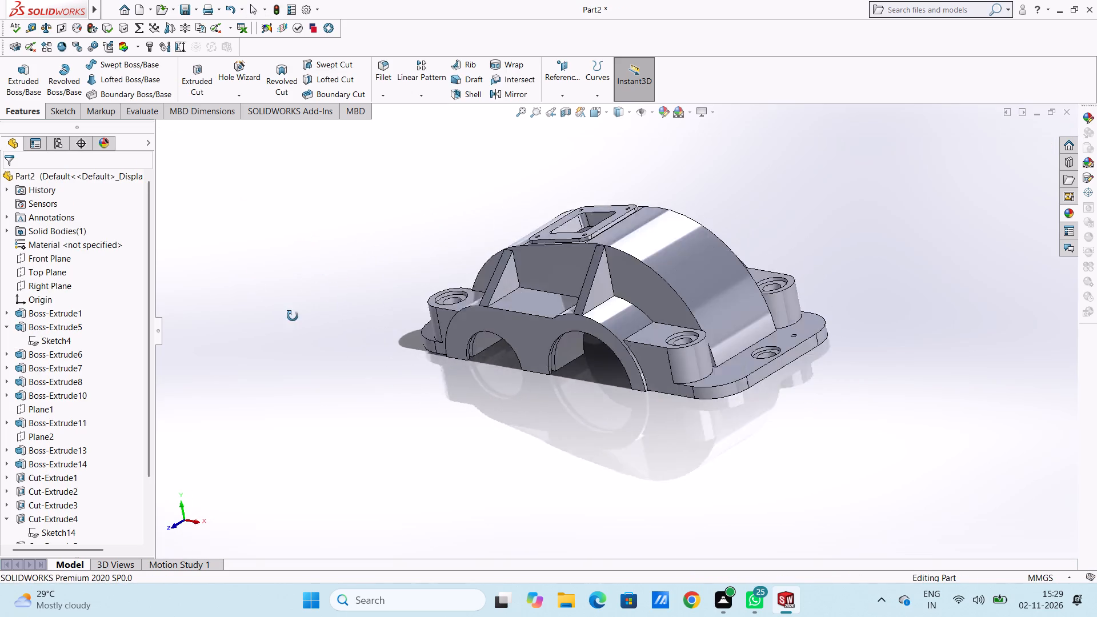
middle_drag(293, 316, 297, 368)
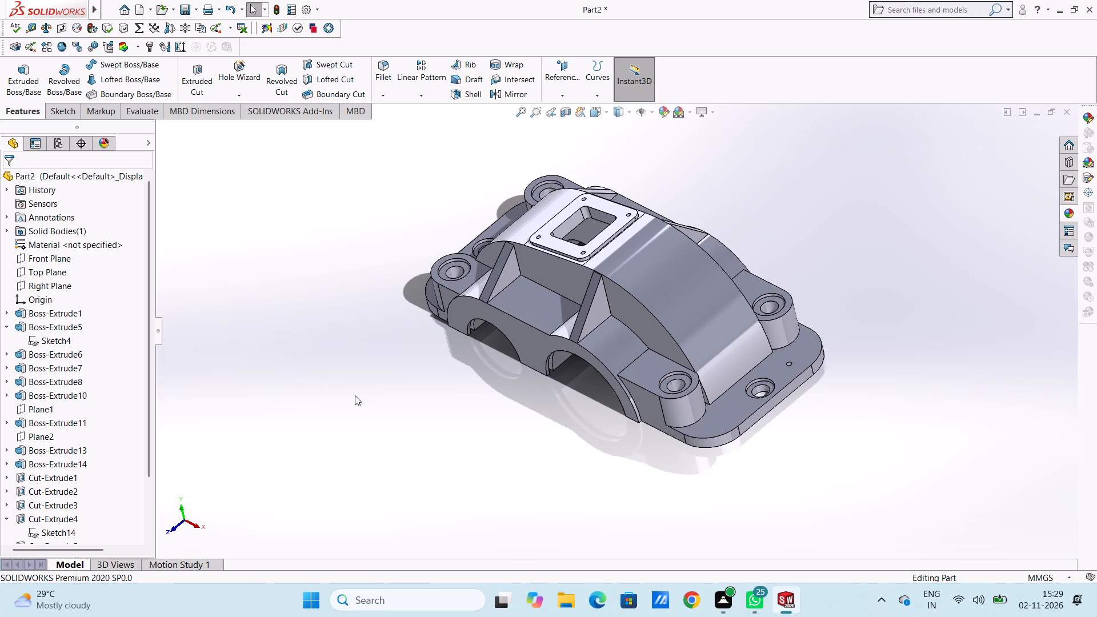
scroll(595, 214, up, 3)
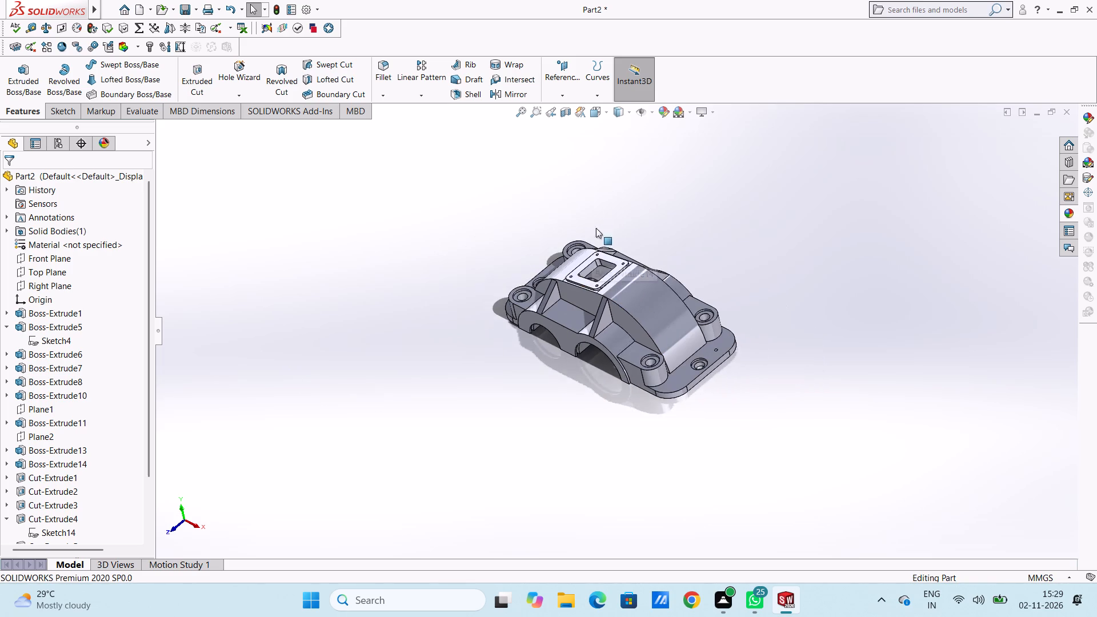
scroll(622, 326, down, 3)
scroll(627, 267, down, 3)
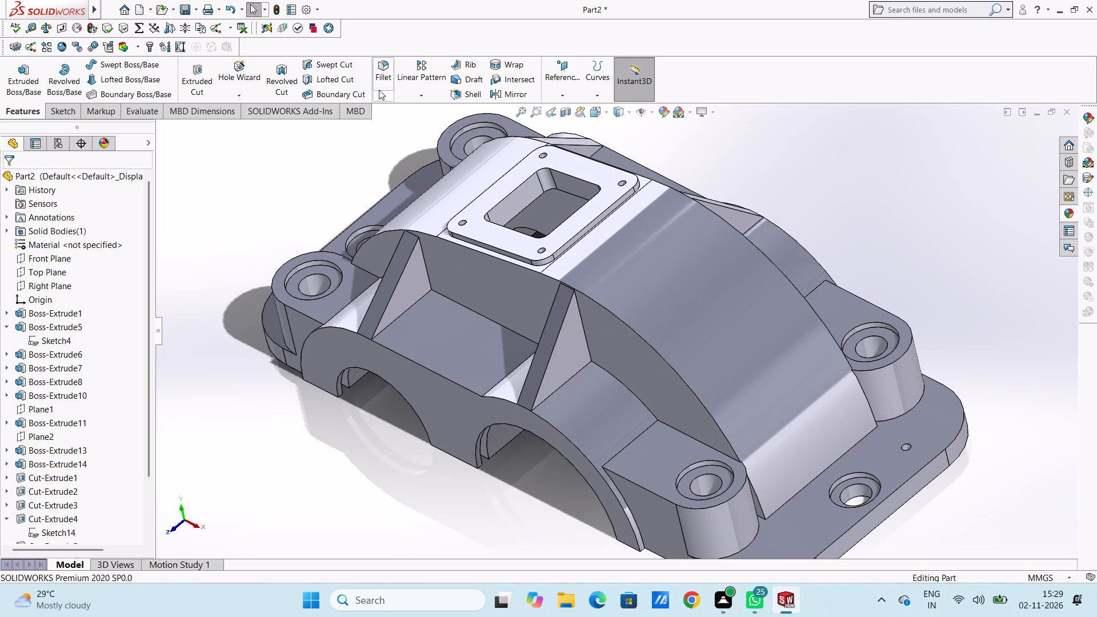
click(382, 71)
click(491, 319)
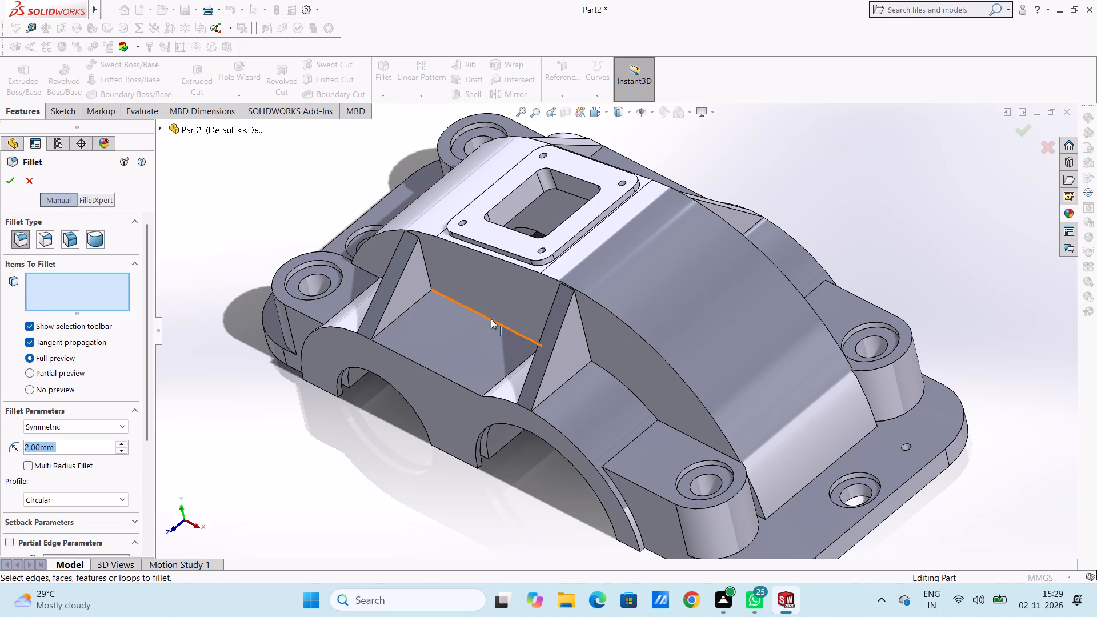
click(614, 374)
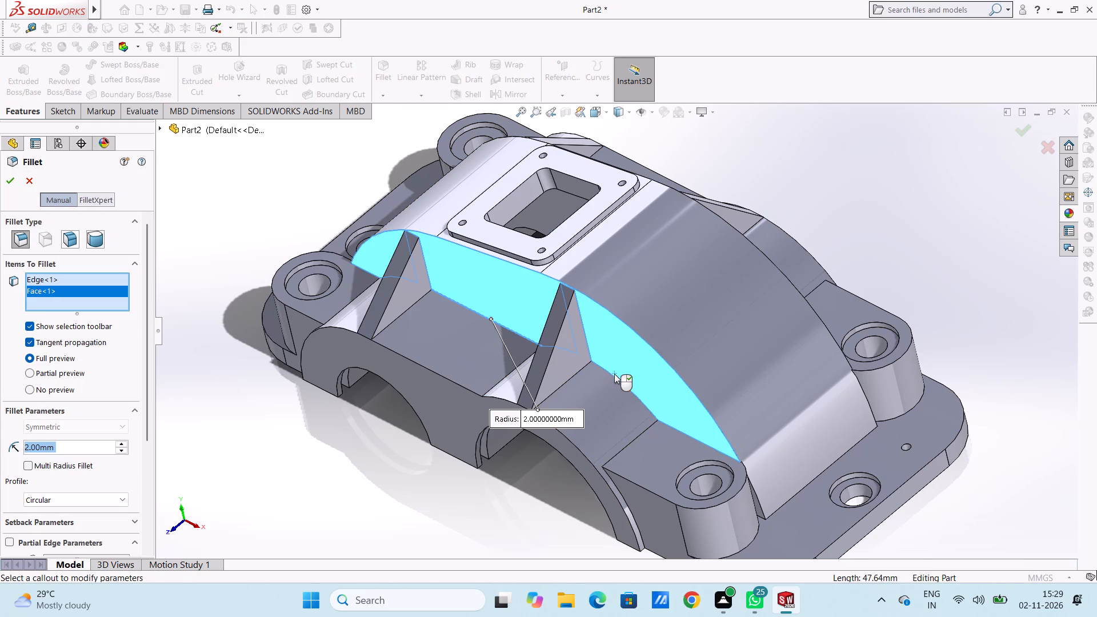
click(614, 374)
click(614, 378)
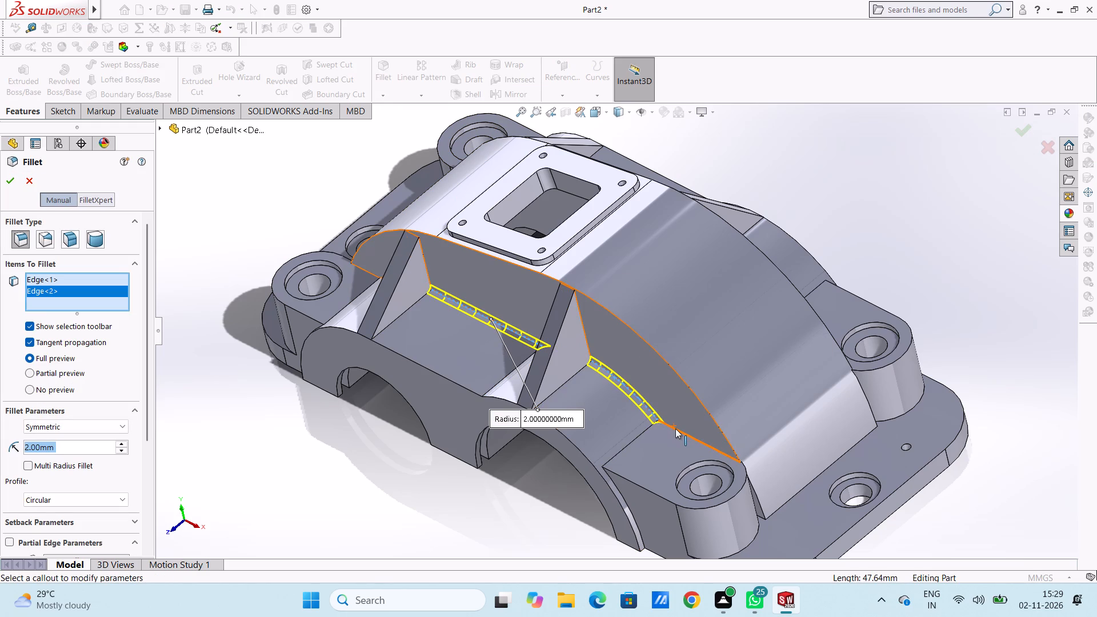
click(675, 428)
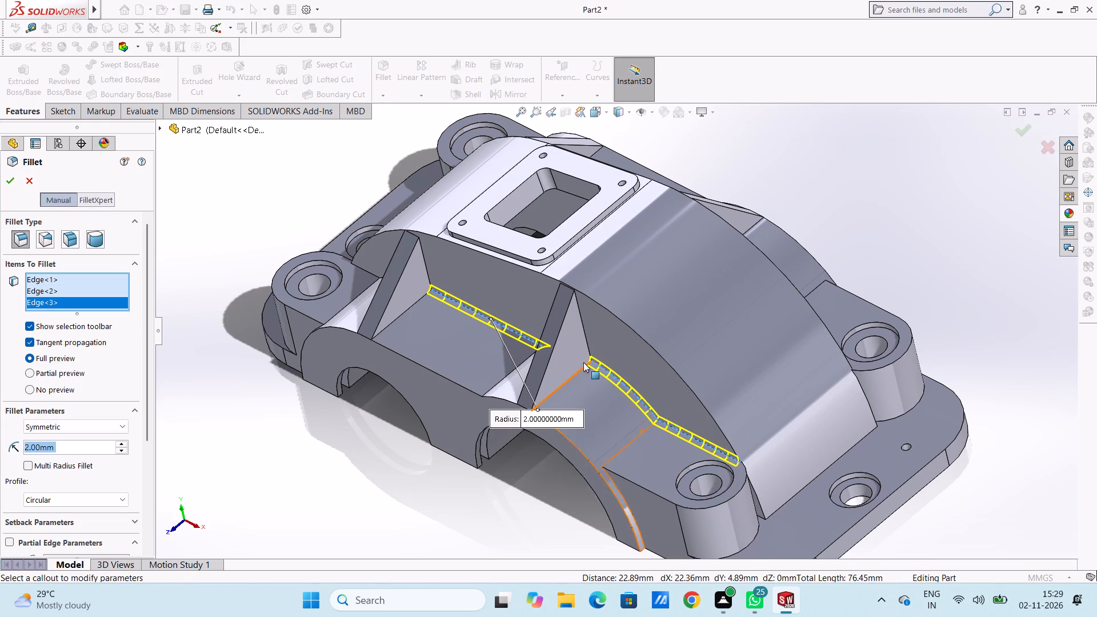
click(587, 336)
click(570, 378)
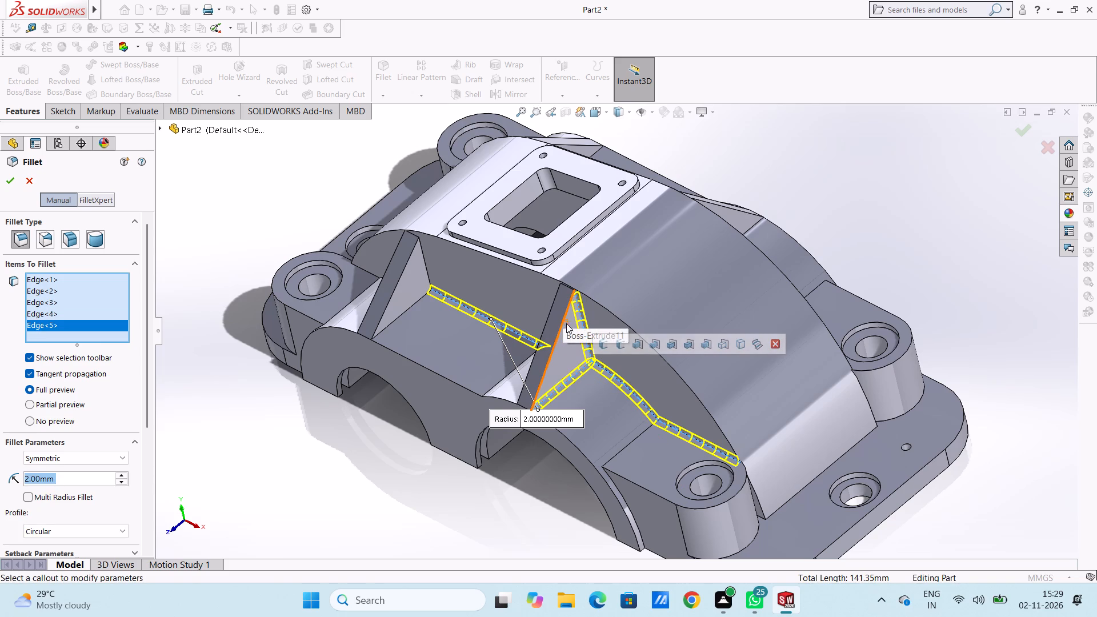
Add the larger-opening rib's inner base and wall edges, the adjoining curved wall-base edge, and the rib's short top edge to the fillet.
middle_drag(607, 317, 723, 350)
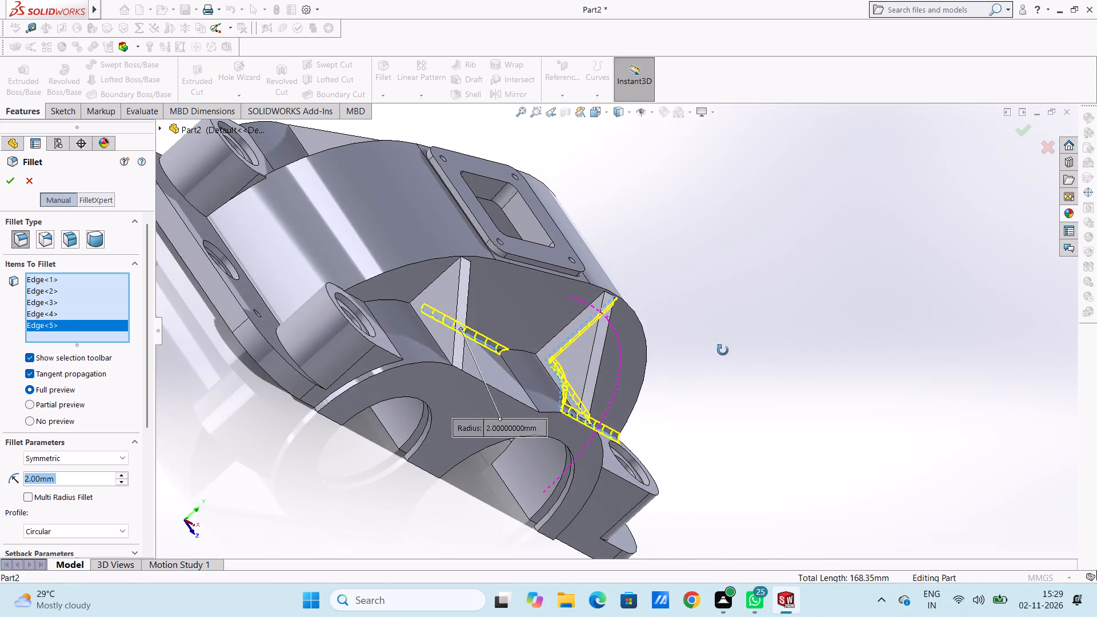
middle_drag(723, 350, 719, 351)
middle_drag(533, 382, 501, 410)
scroll(543, 371, down, 5)
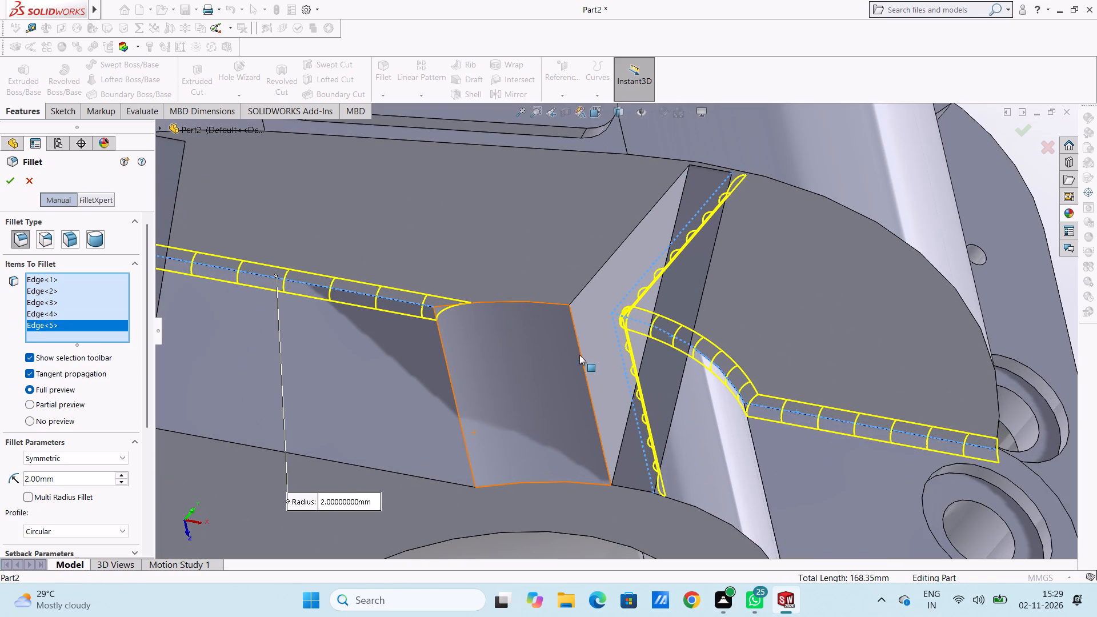
click(582, 353)
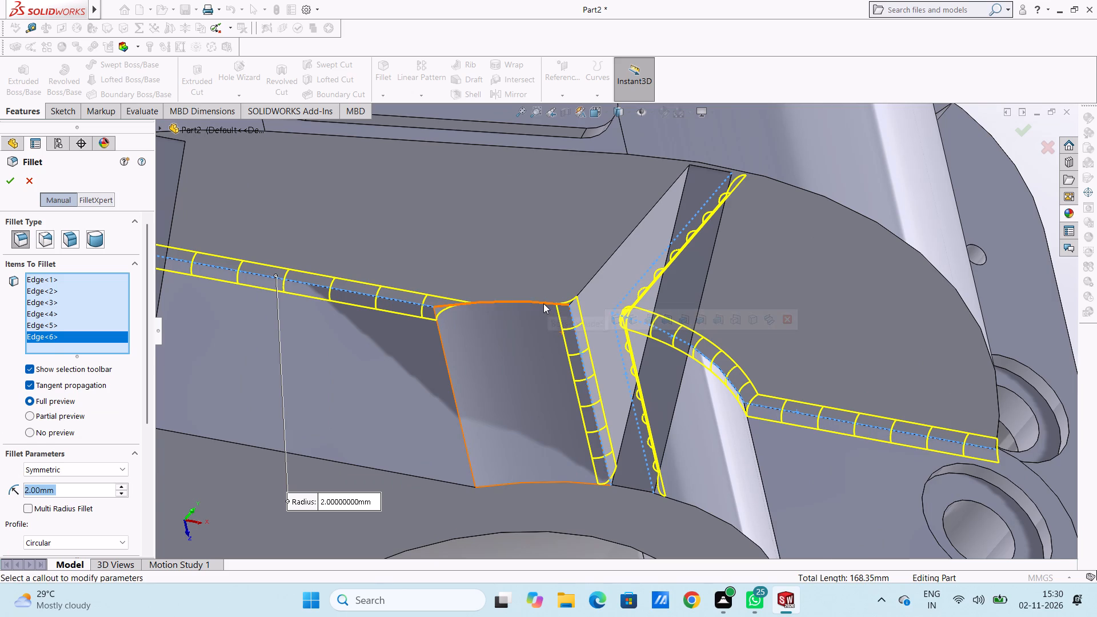
click(543, 302)
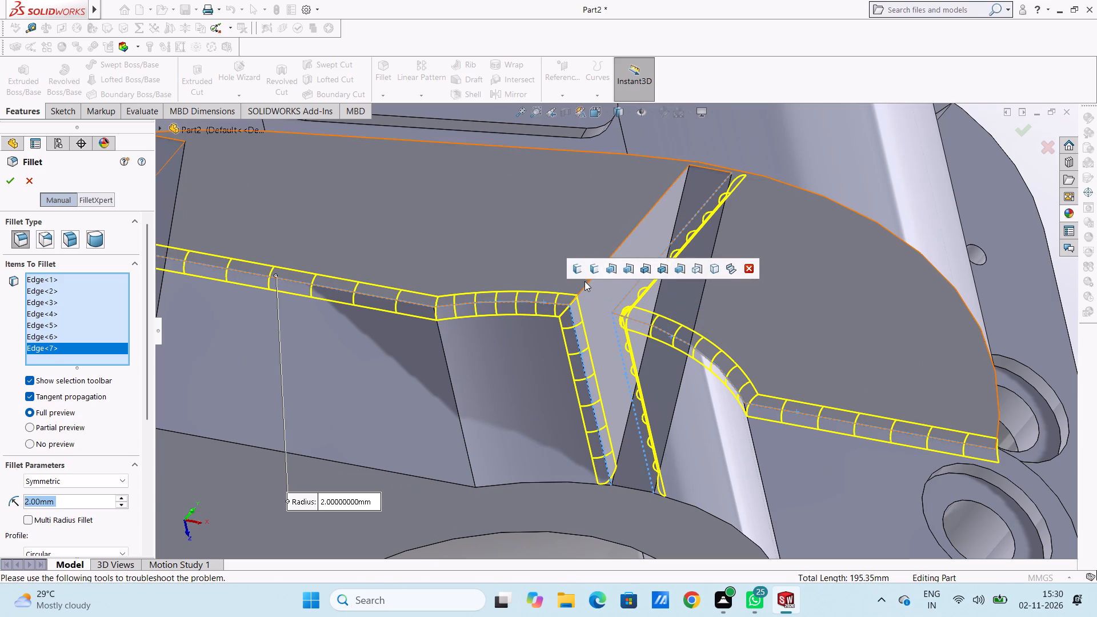
click(587, 282)
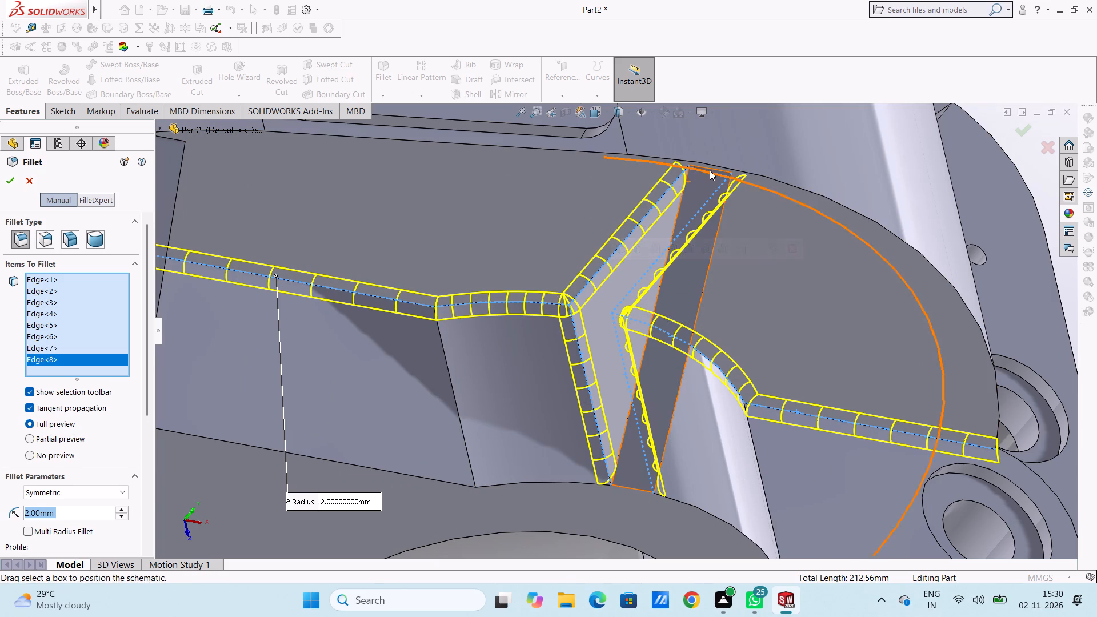
click(710, 169)
Add the inner base edge and inner wall edge of the rib above the smaller bearing opening to the fillet.
scroll(777, 285, up, 5)
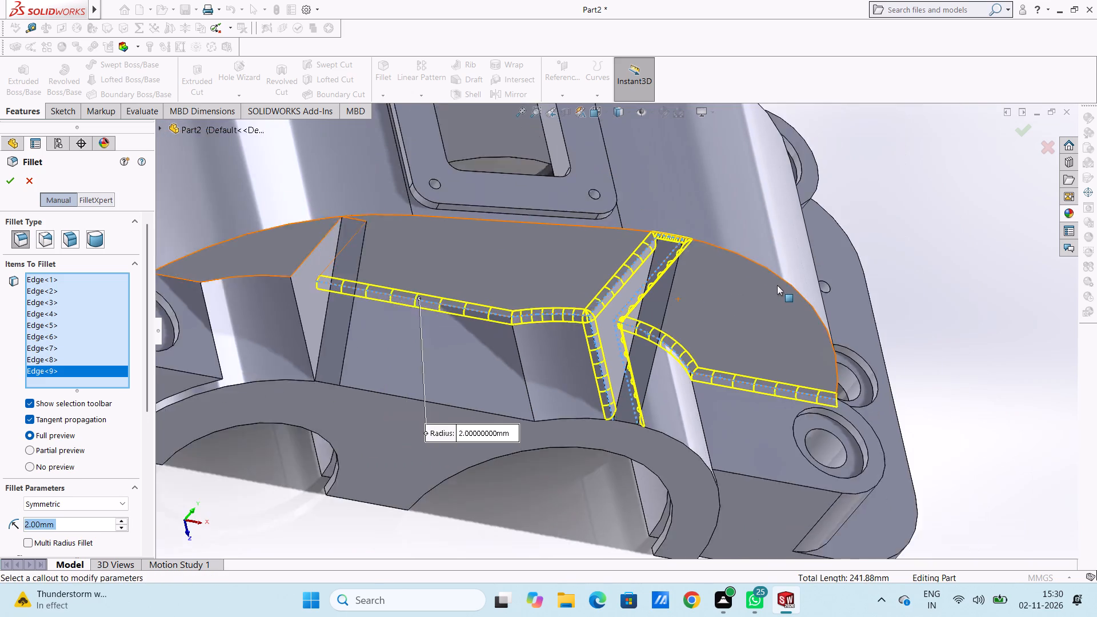
scroll(600, 423, up, 4)
middle_drag(527, 448, 538, 458)
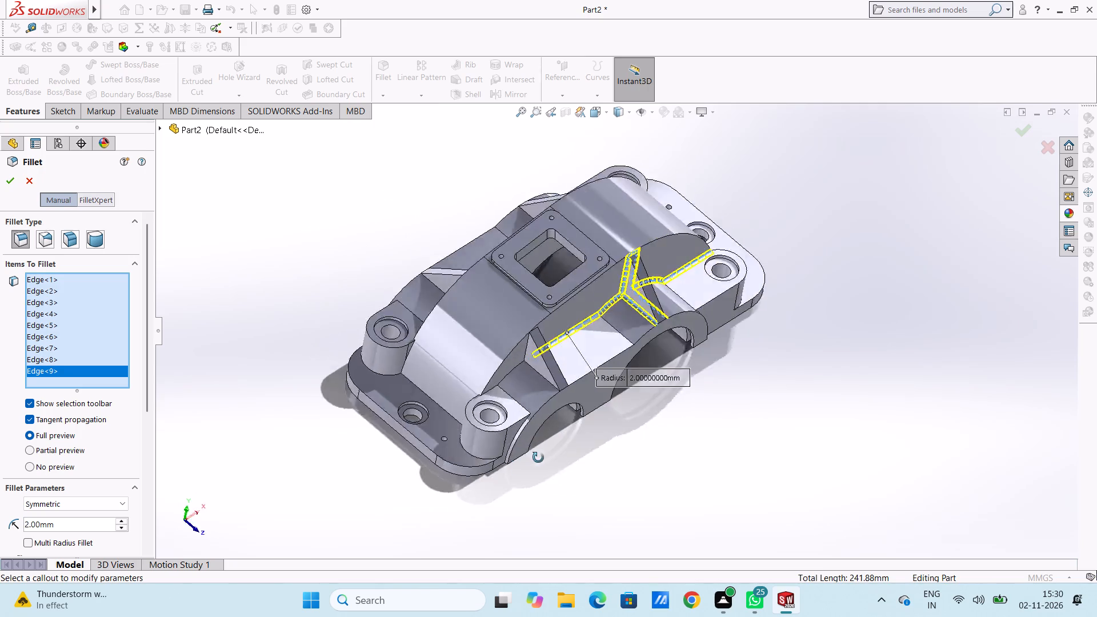
middle_drag(538, 458, 466, 522)
scroll(500, 399, down, 6)
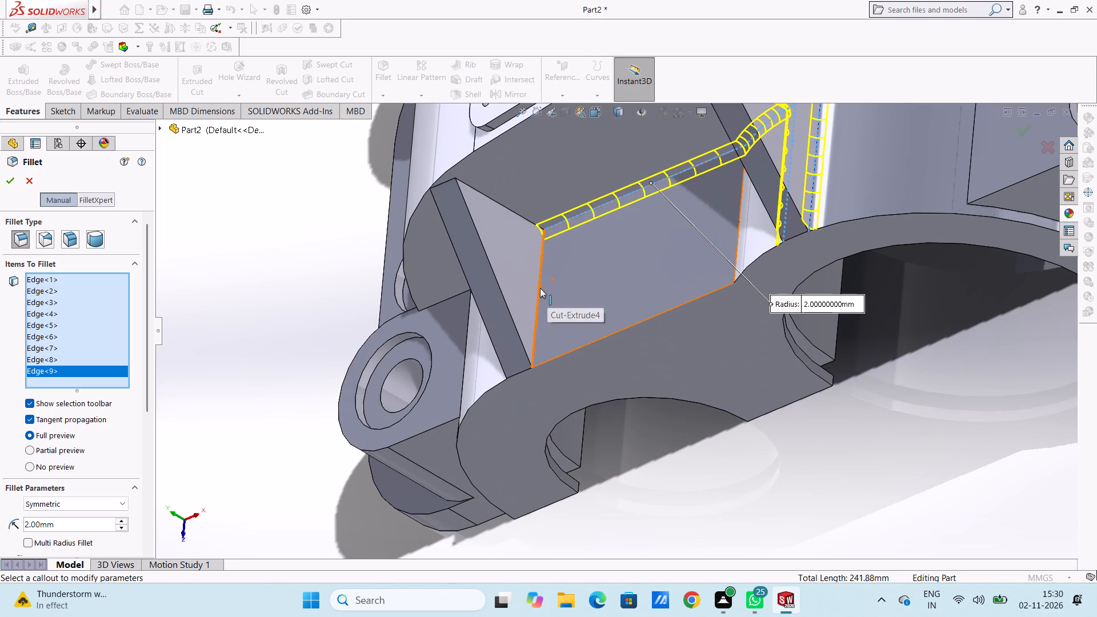
click(540, 291)
click(505, 206)
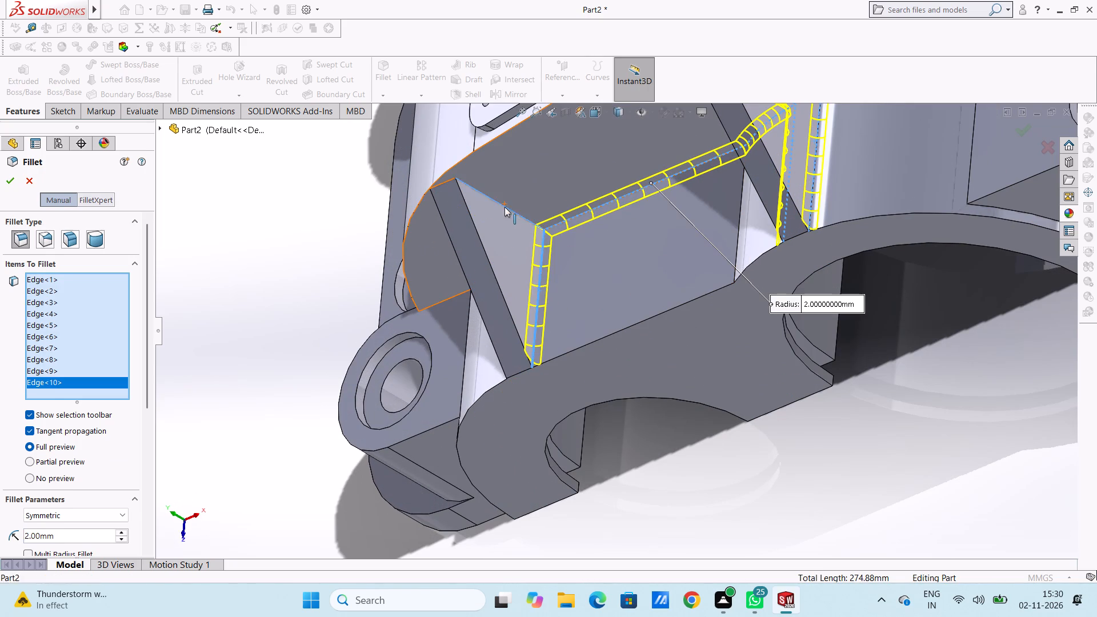
Add the curved wall-base edge outboard of the smaller-opening rib and that rib's outer wall edge to the fillet.
scroll(542, 237, up, 5)
middle_drag(591, 319, 658, 222)
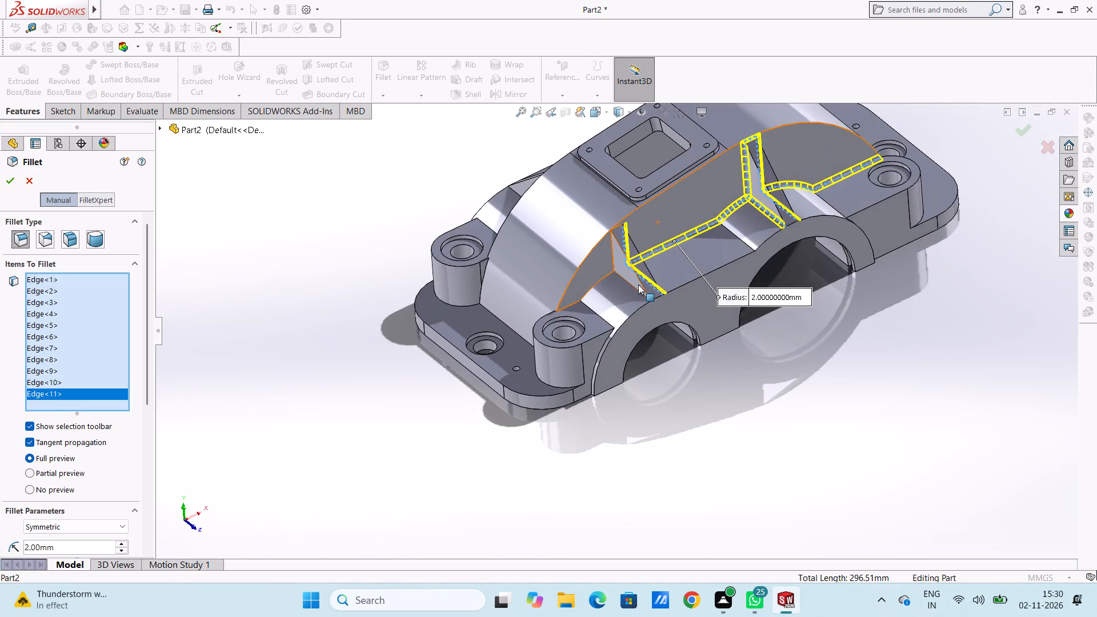
scroll(638, 285, down, 6)
click(533, 279)
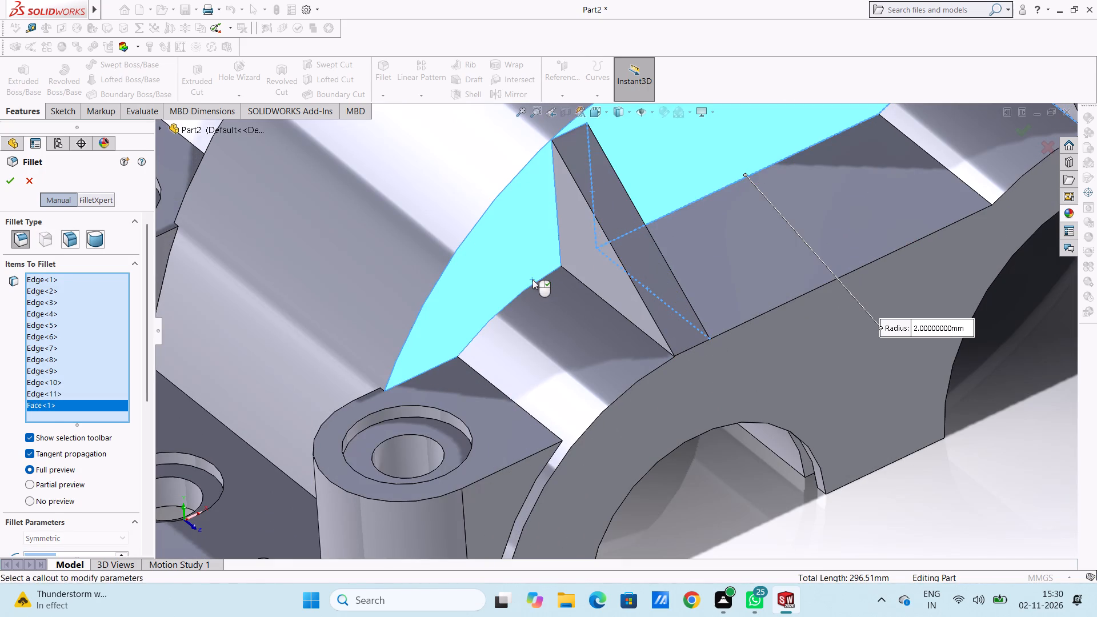
click(533, 279)
click(535, 282)
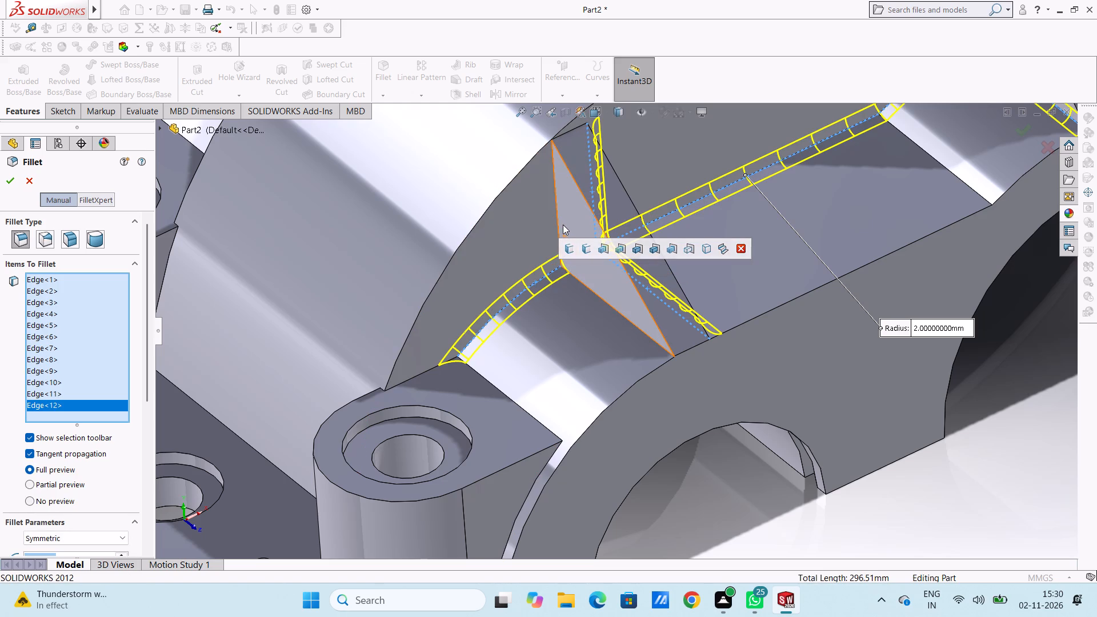
click(556, 217)
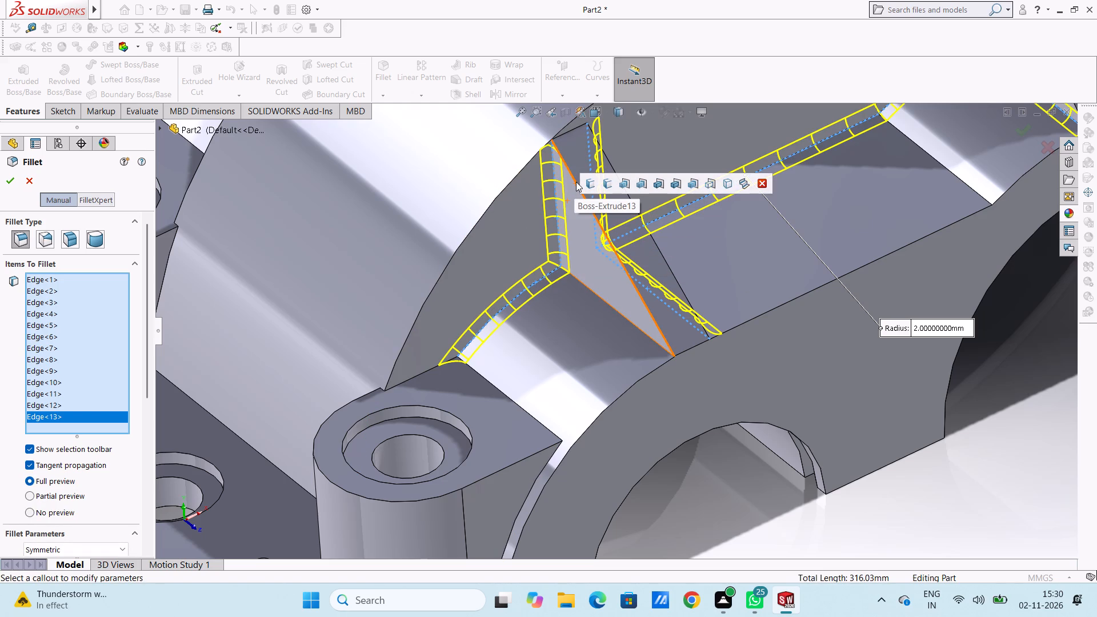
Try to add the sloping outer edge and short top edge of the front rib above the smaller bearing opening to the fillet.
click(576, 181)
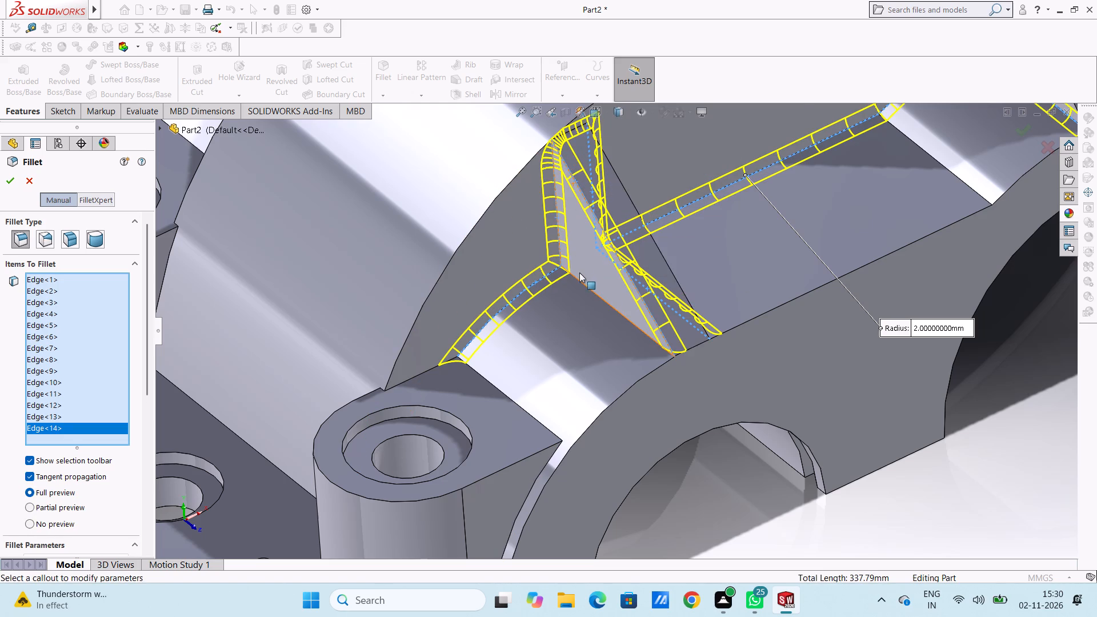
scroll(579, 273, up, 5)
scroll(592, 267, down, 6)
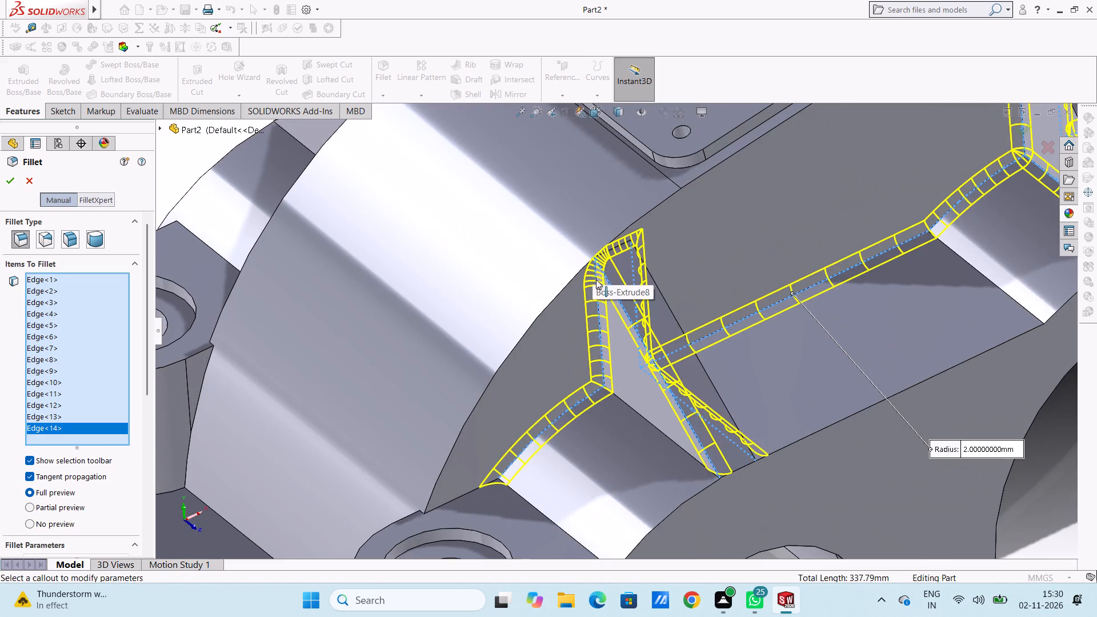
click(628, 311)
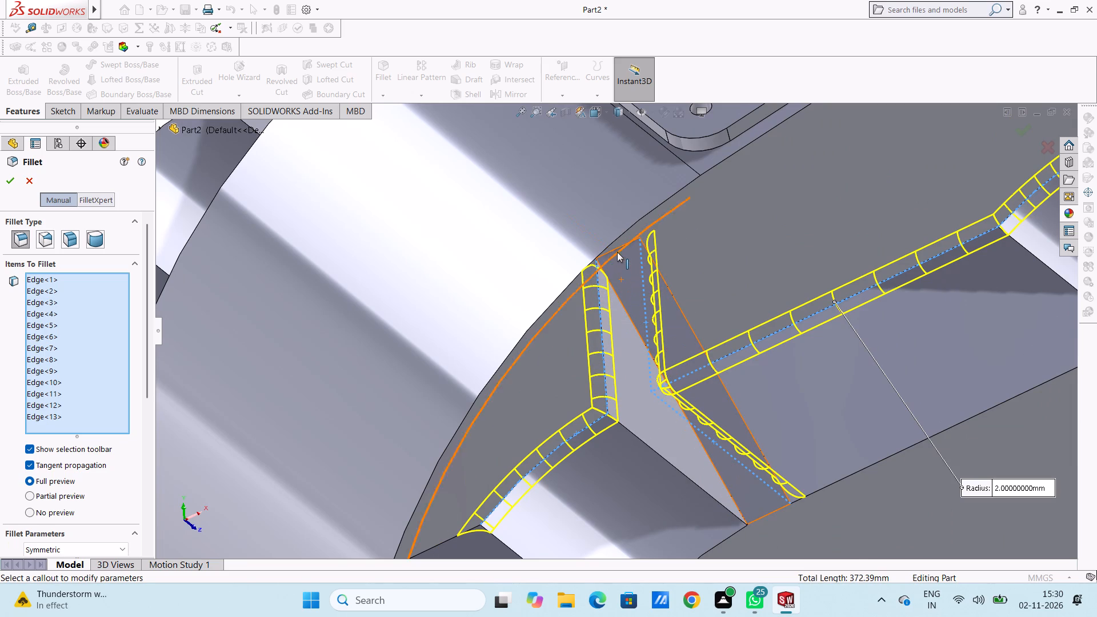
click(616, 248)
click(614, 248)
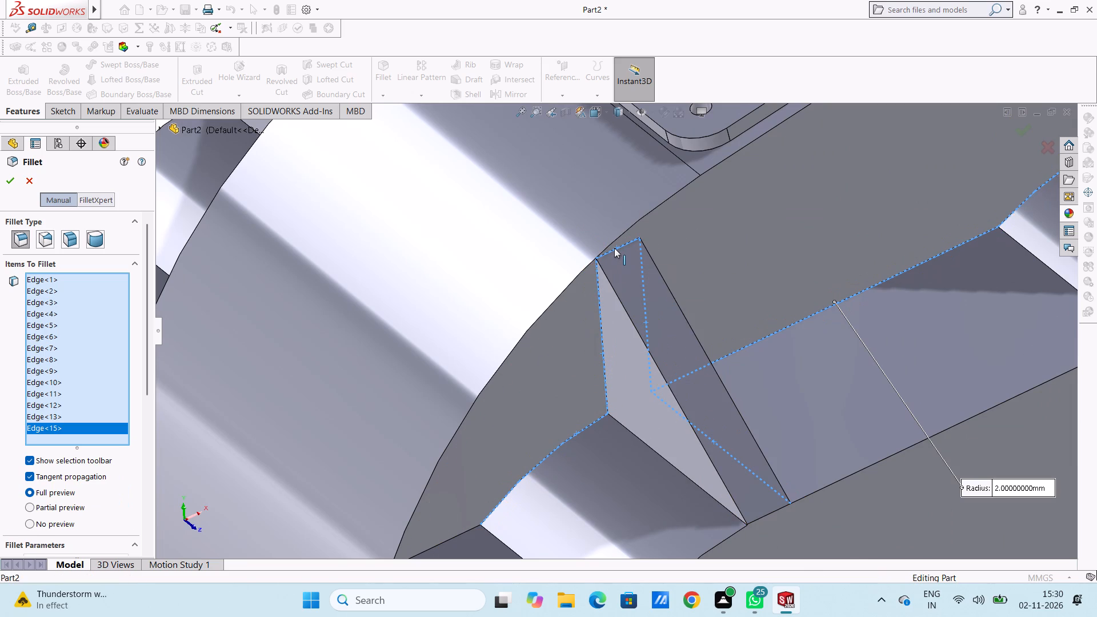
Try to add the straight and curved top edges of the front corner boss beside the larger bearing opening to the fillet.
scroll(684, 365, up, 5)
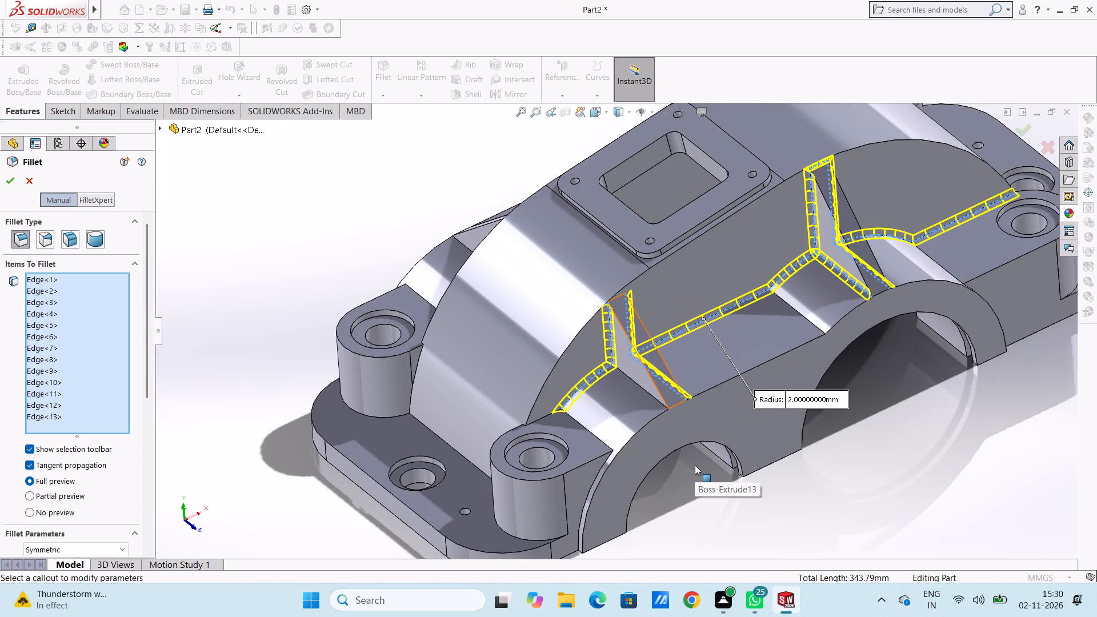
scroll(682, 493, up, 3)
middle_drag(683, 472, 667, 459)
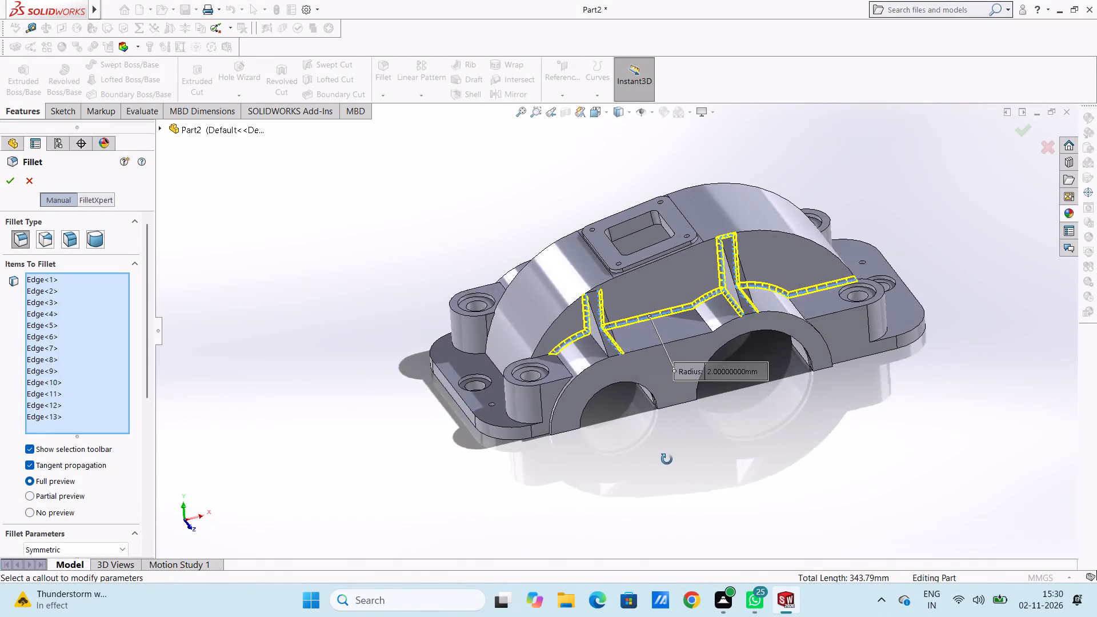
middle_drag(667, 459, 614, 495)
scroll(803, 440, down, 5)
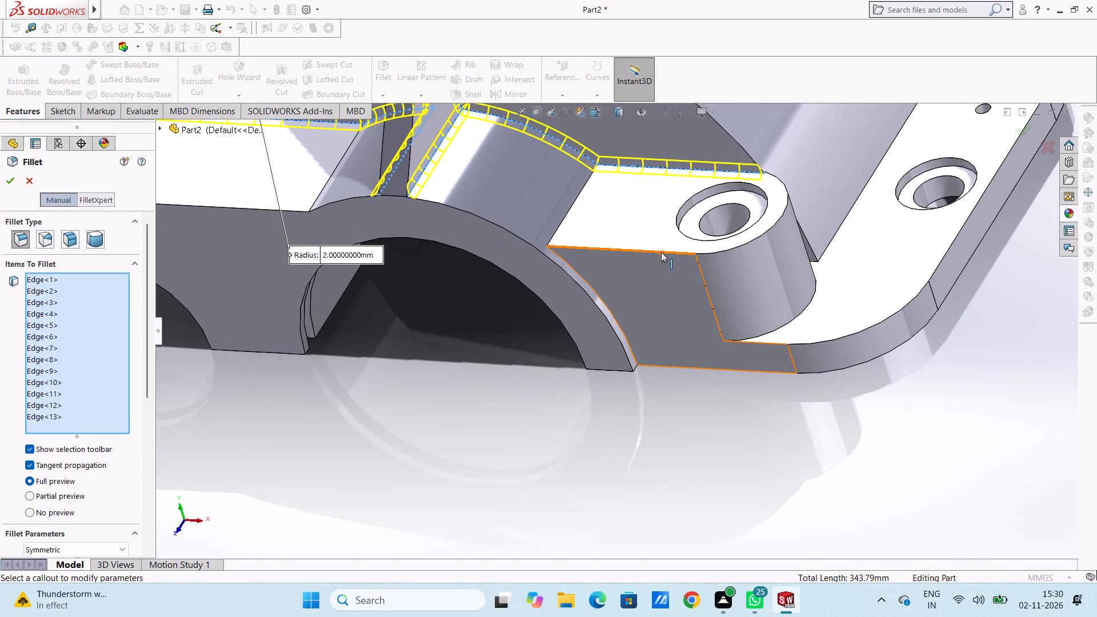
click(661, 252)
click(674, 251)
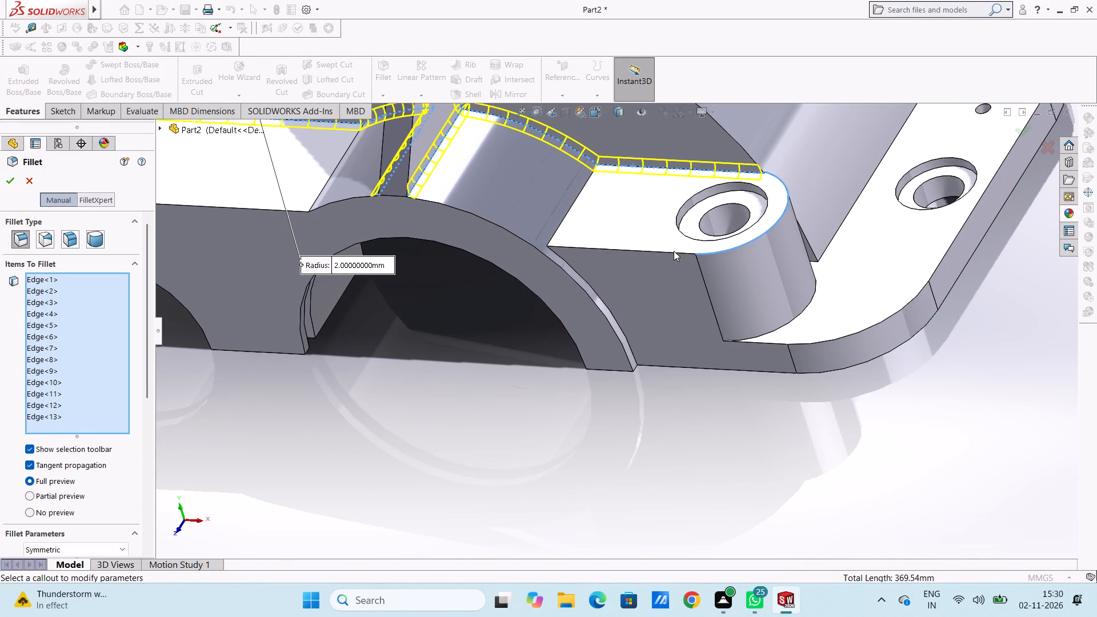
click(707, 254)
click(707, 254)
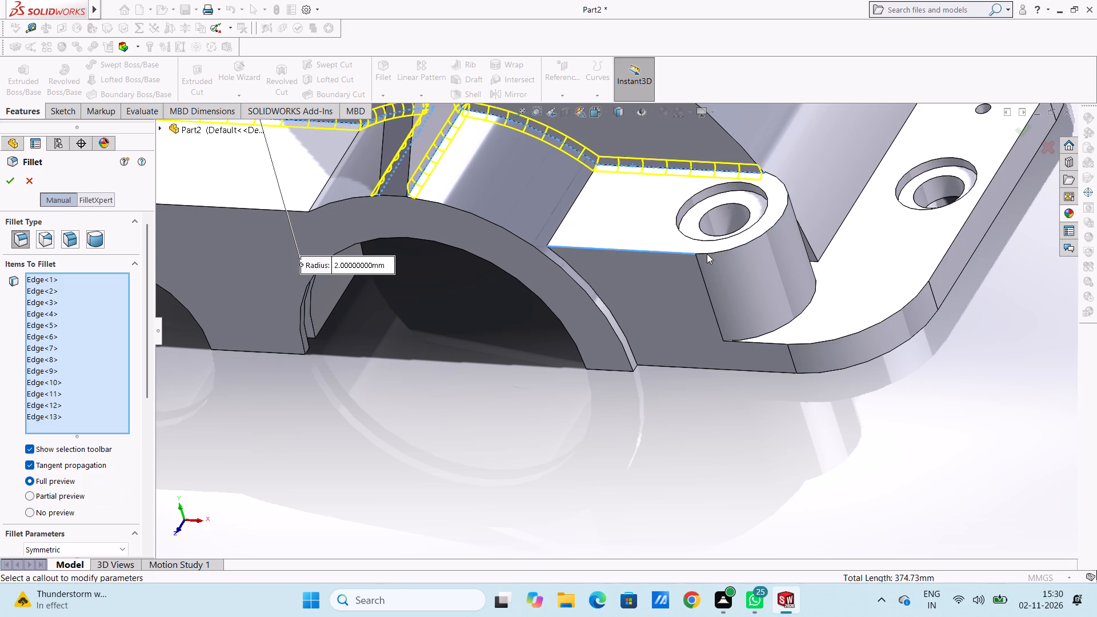
Add that front corner boss's curved base edge and the dome end wall's base edge on the flange to the fillet.
click(770, 331)
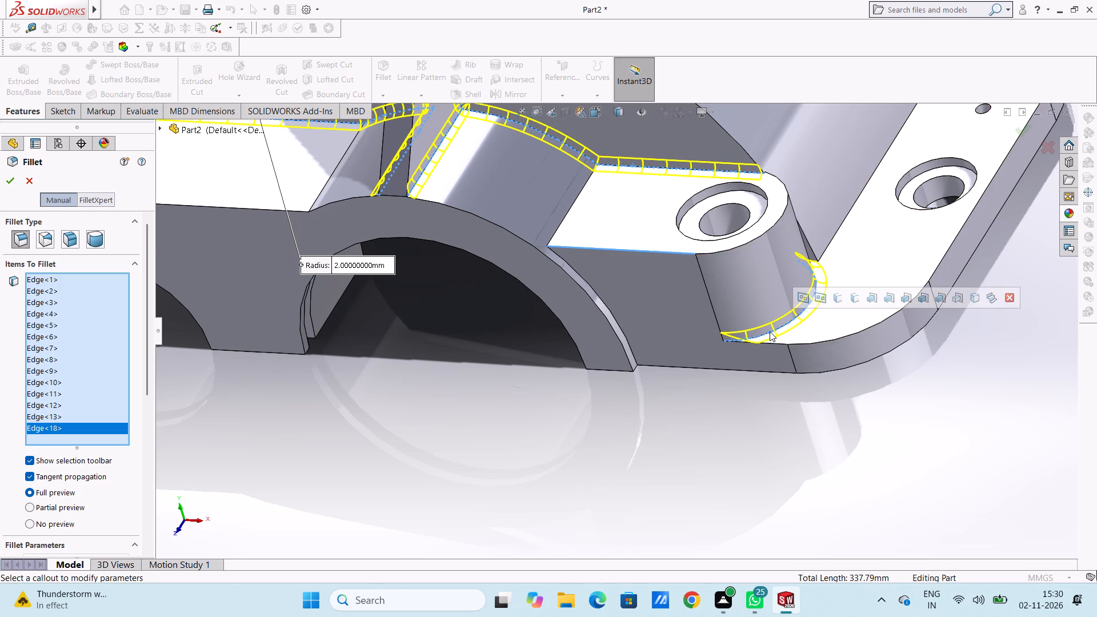
middle_drag(839, 250, 808, 349)
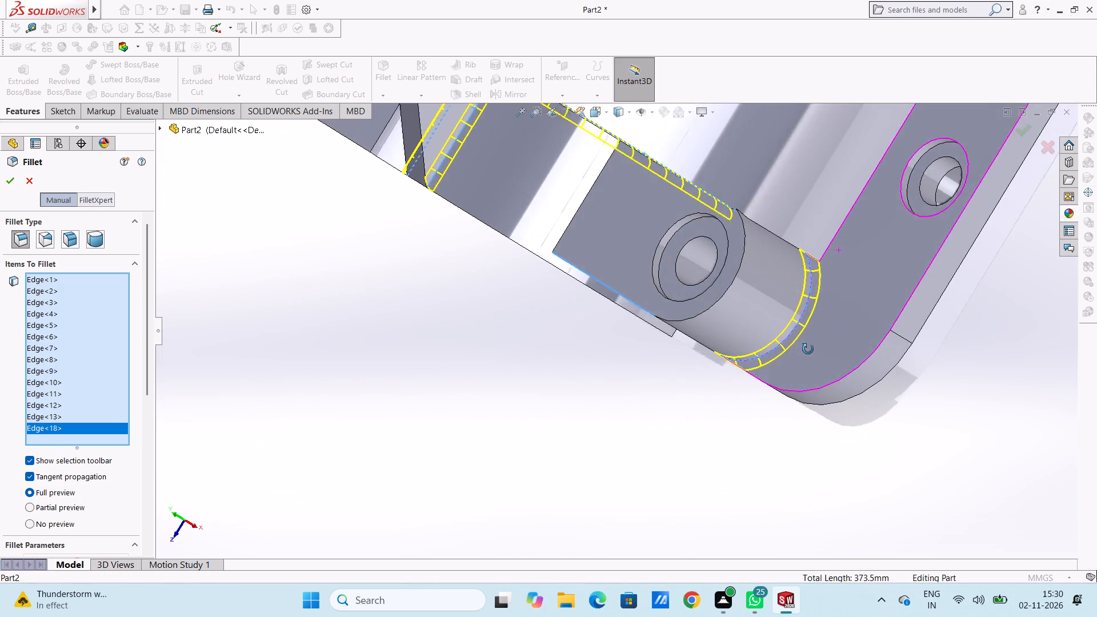
middle_drag(808, 349, 823, 323)
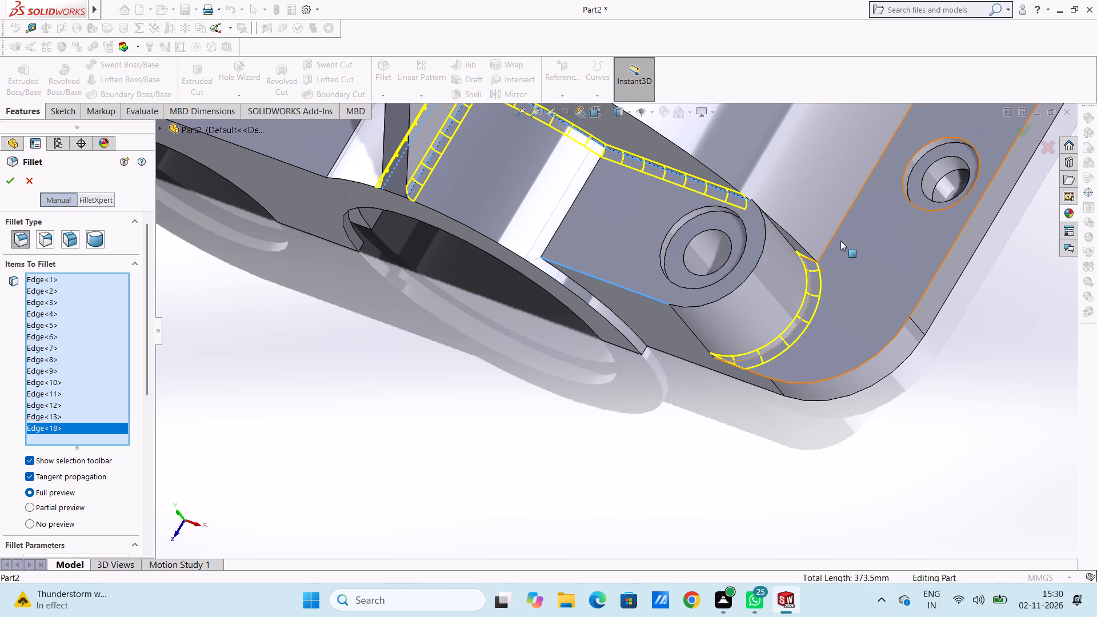
scroll(779, 236, down, 5)
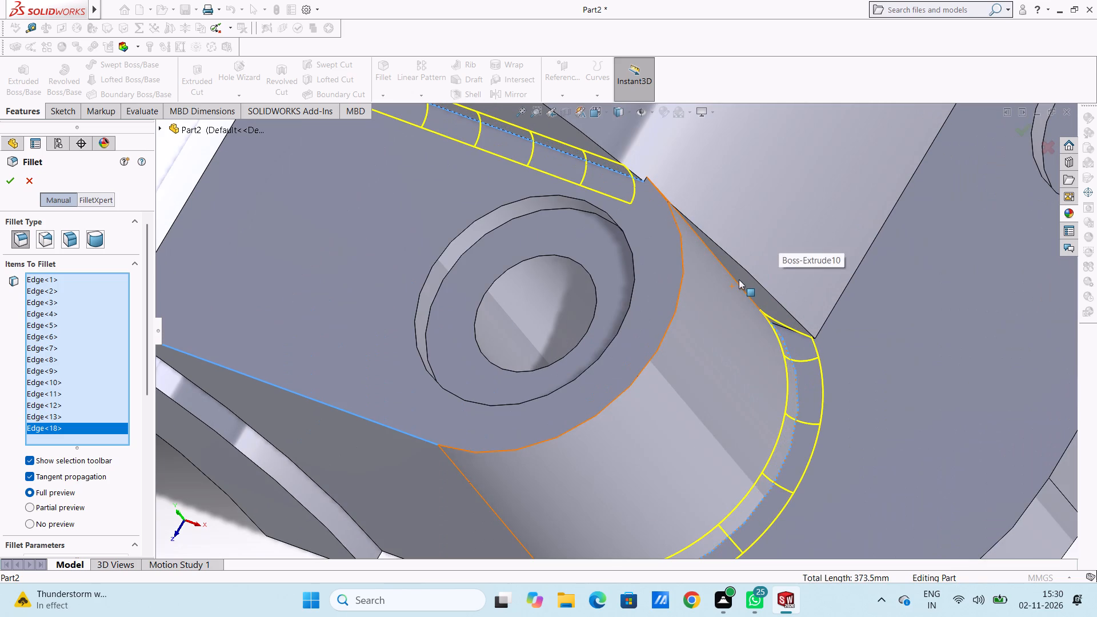
click(739, 282)
click(739, 282)
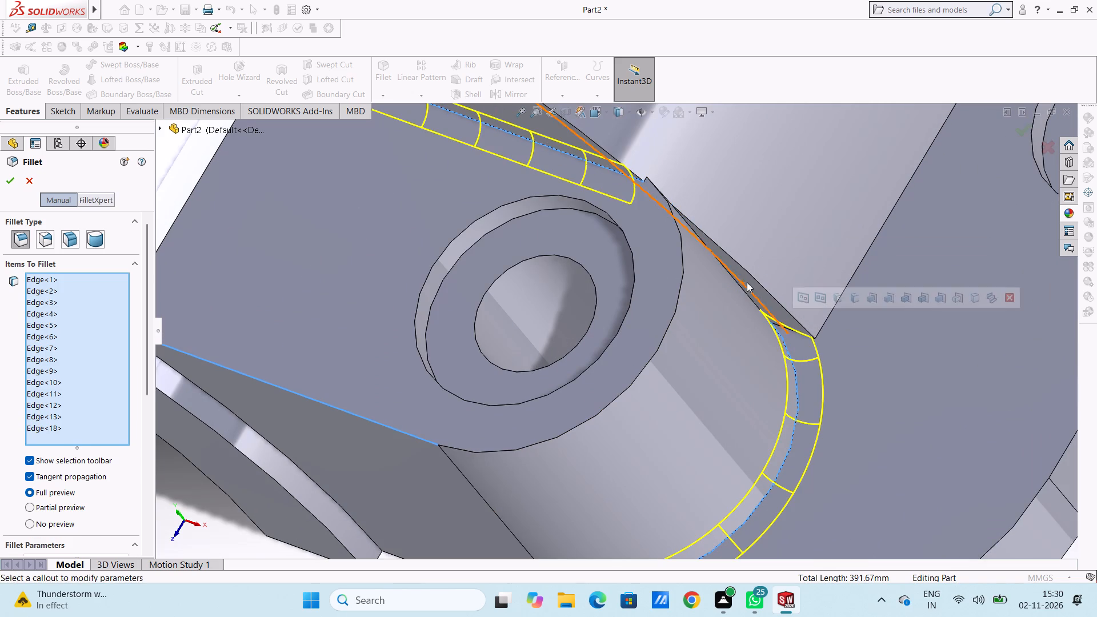
click(824, 322)
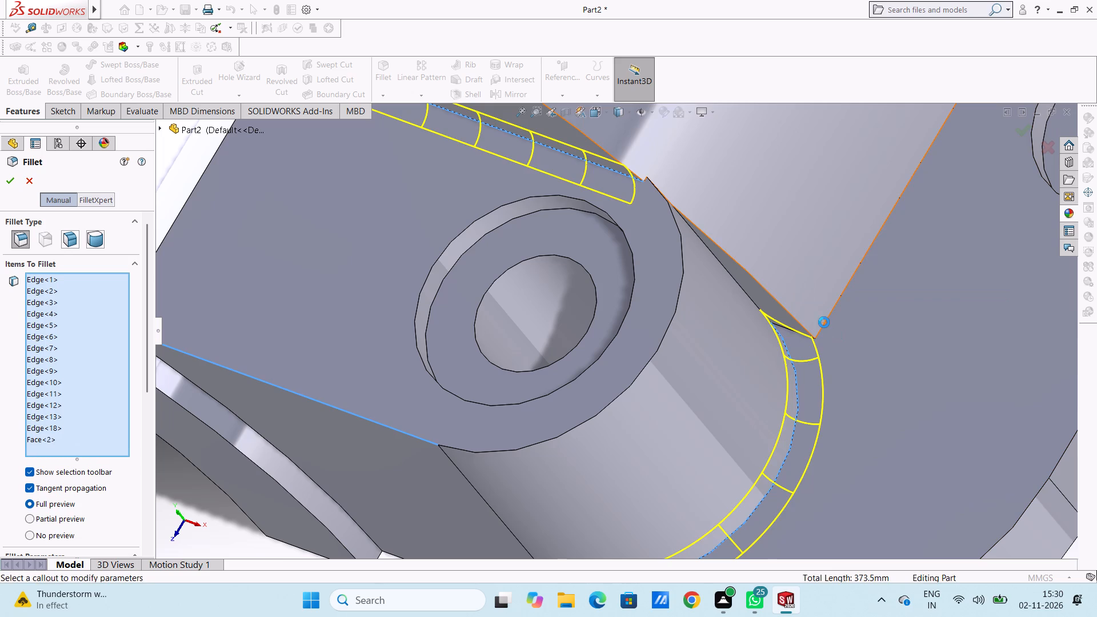
click(824, 322)
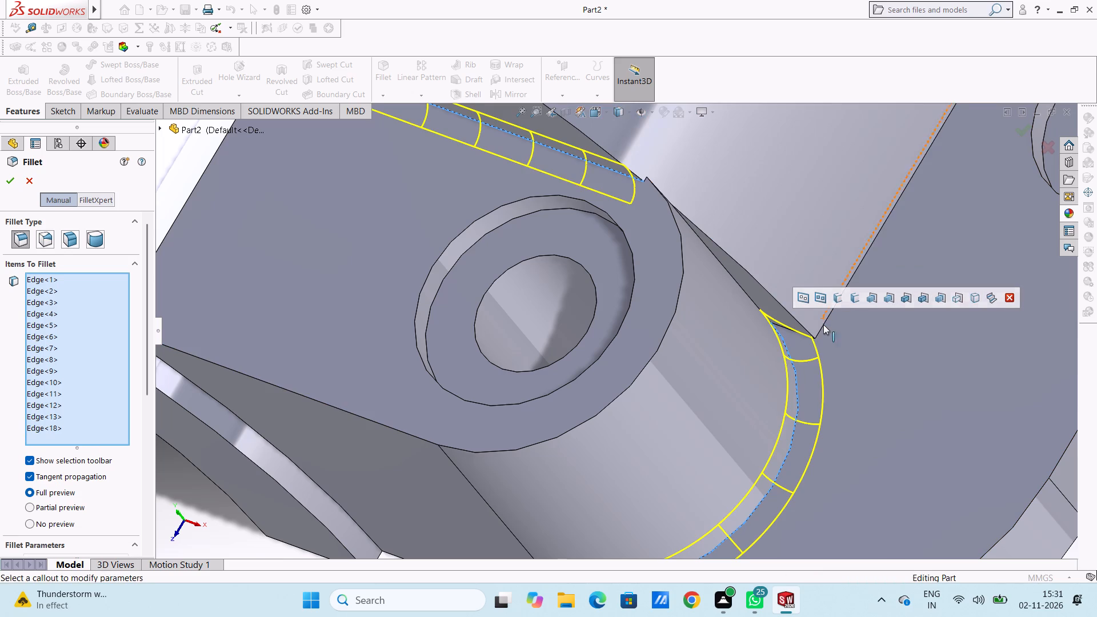
click(824, 327)
click(824, 327)
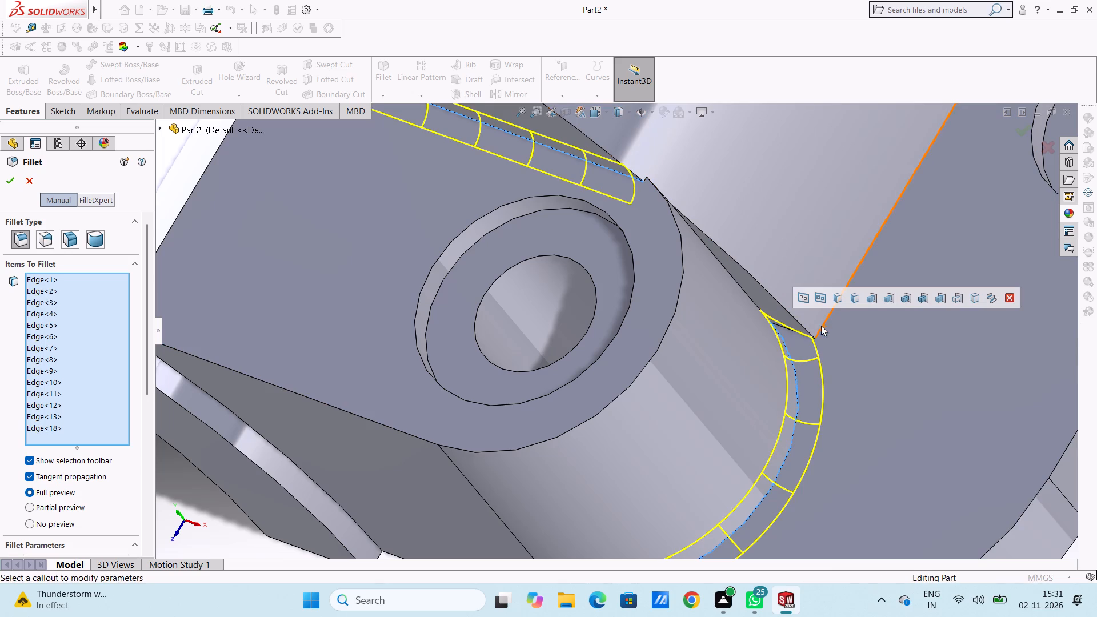
click(820, 329)
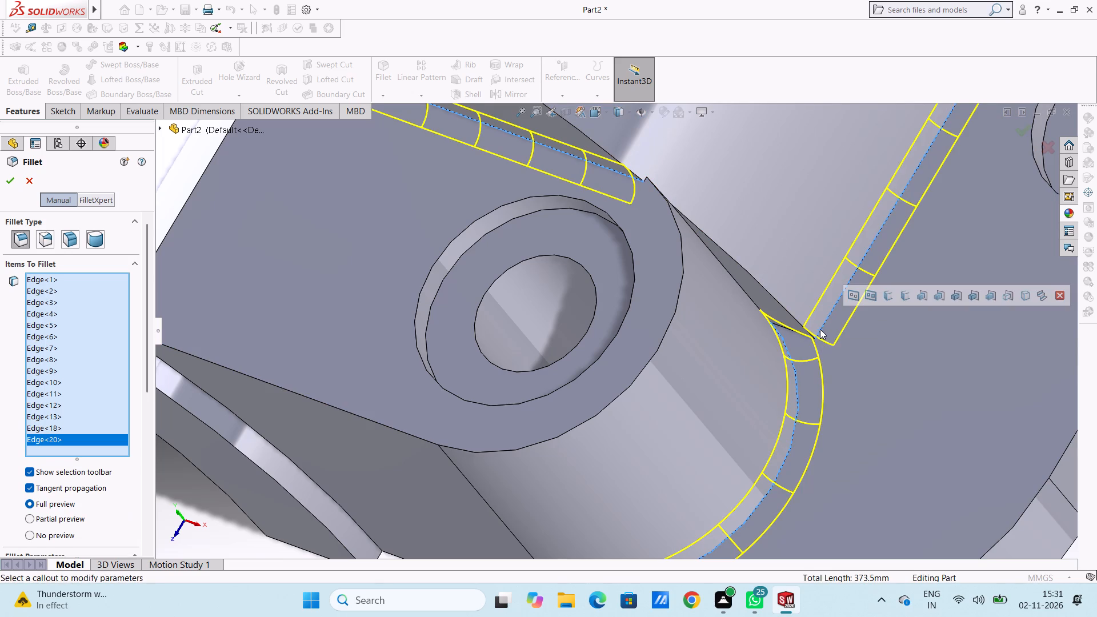
Add the front dome wall's short base edge along the top of the corner boss at the smaller-opening end to the fillet.
scroll(856, 309, up, 6)
scroll(740, 312, up, 8)
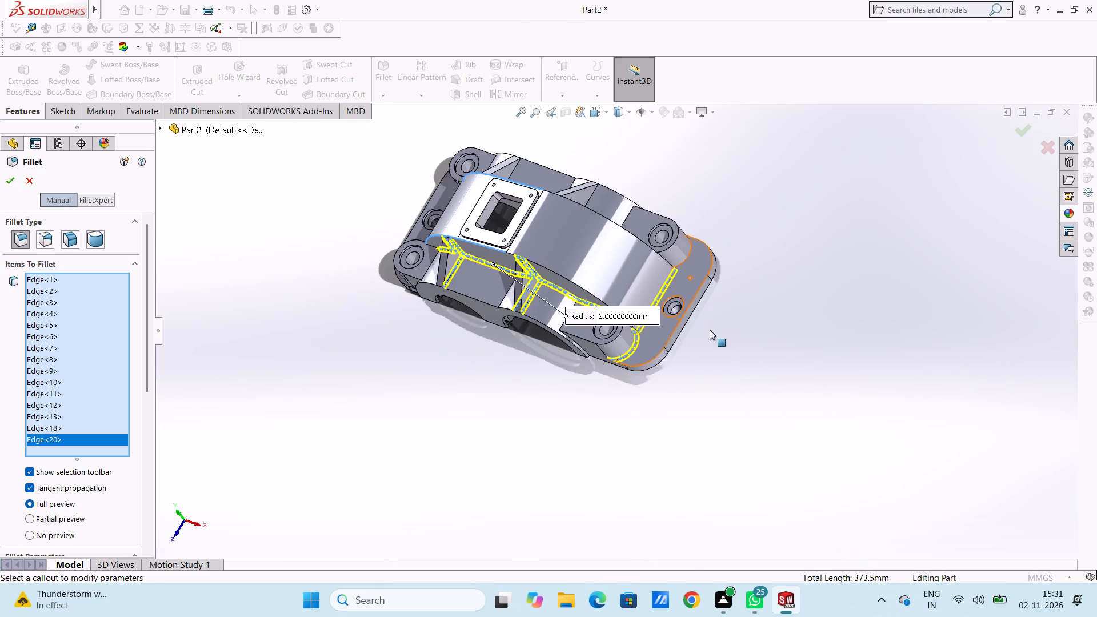
middle_drag(699, 350, 800, 278)
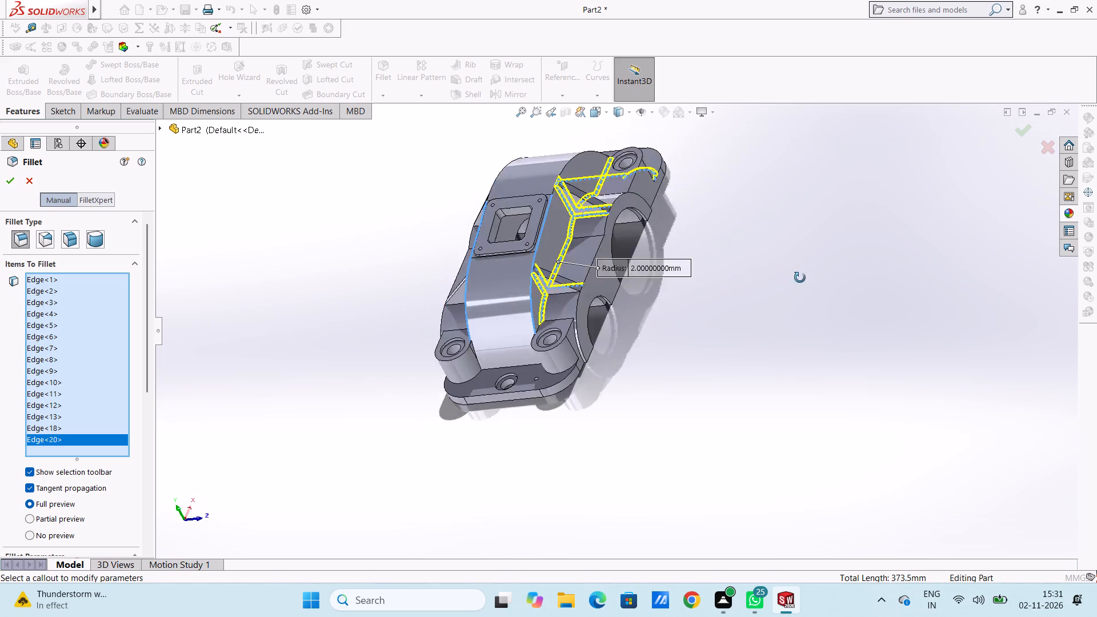
middle_drag(800, 278, 823, 278)
scroll(630, 332, down, 4)
middle_drag(552, 382, 524, 355)
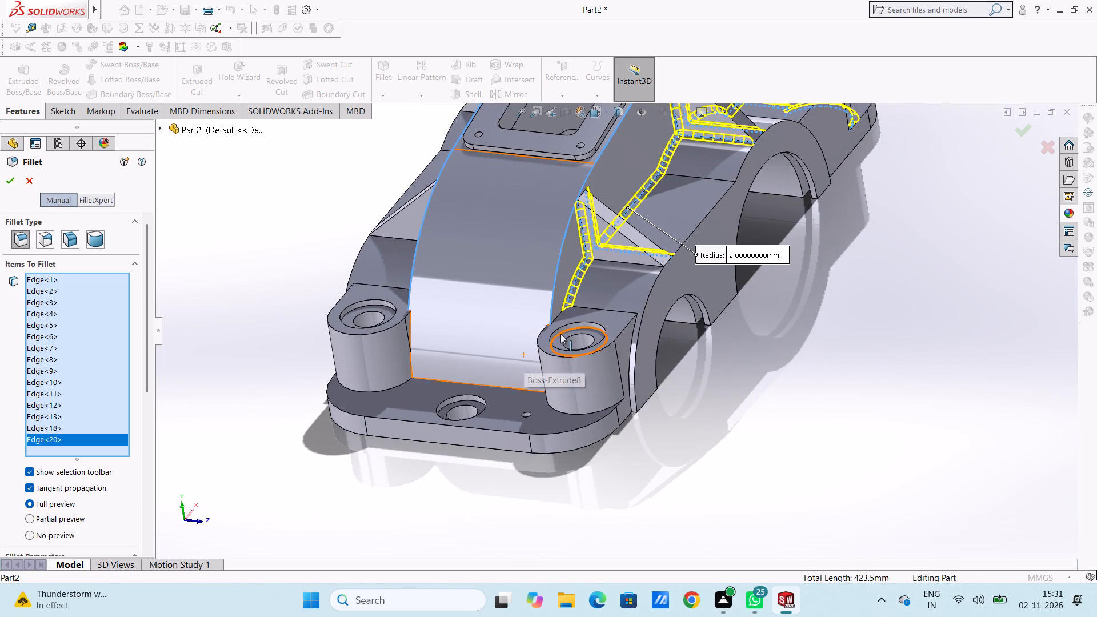
scroll(566, 331, down, 5)
click(507, 344)
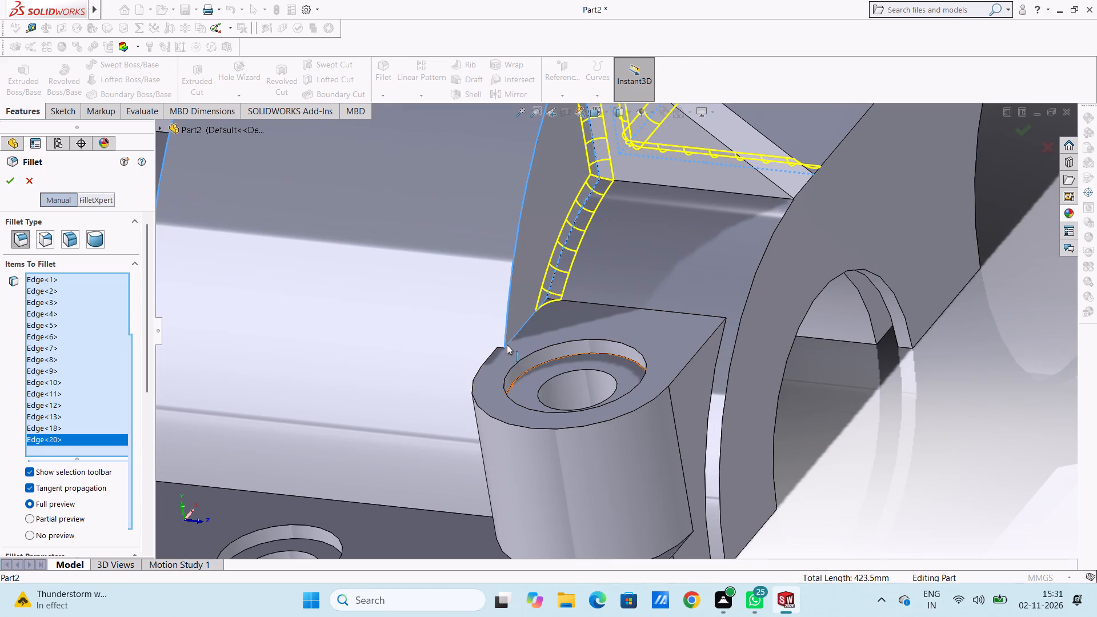
click(479, 366)
click(479, 366)
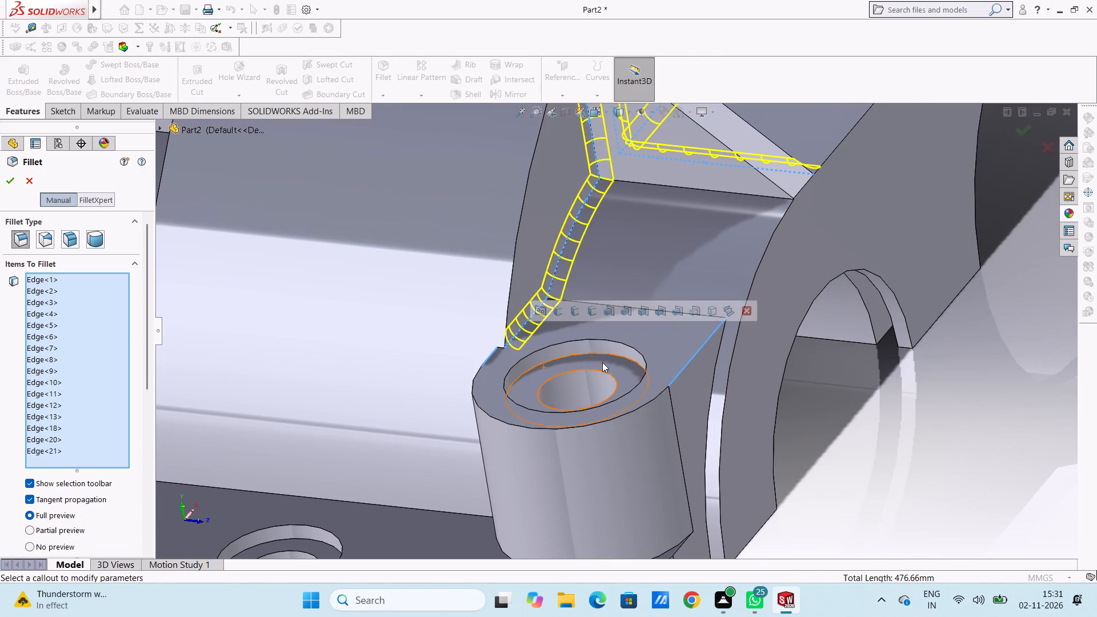
Add the rear dome wall's short base edge at the smaller-opening corner boss and the adjoining curved wall-base edge to the fillet.
scroll(649, 319, up, 6)
scroll(689, 265, up, 4)
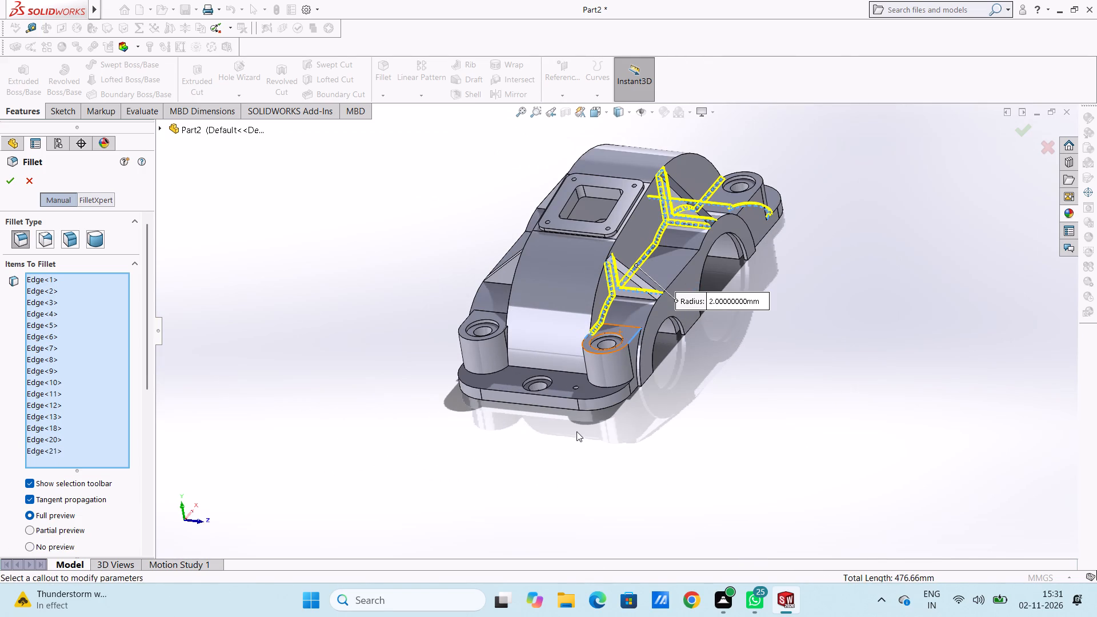
scroll(622, 391, down, 6)
scroll(570, 415, up, 5)
middle_drag(538, 420, 680, 504)
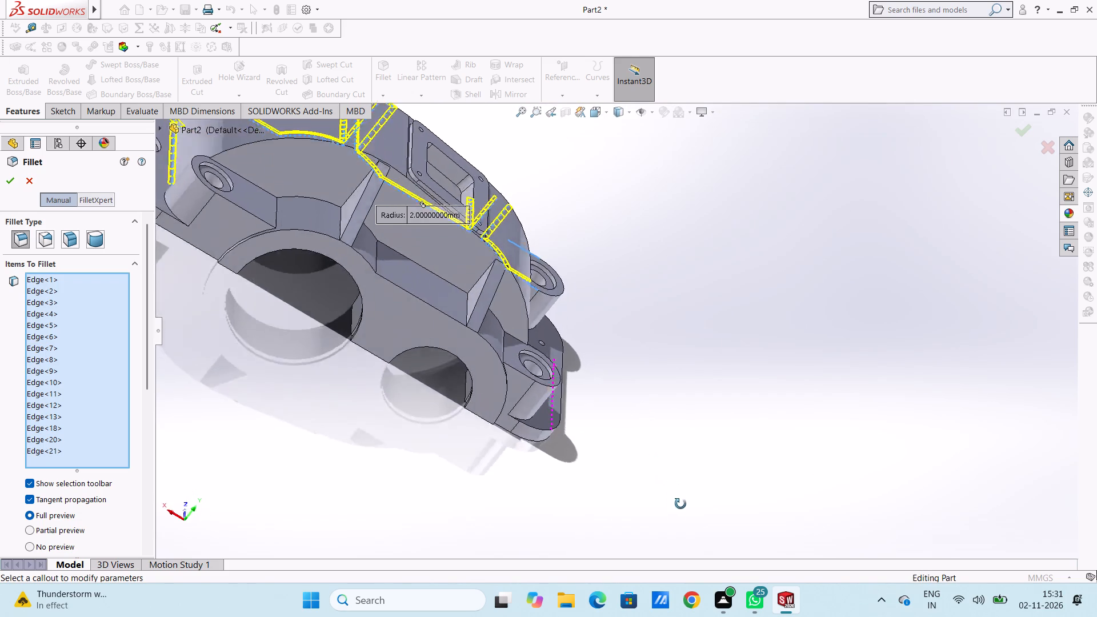
middle_drag(680, 504, 613, 467)
scroll(411, 402, down, 4)
middle_drag(386, 371, 385, 371)
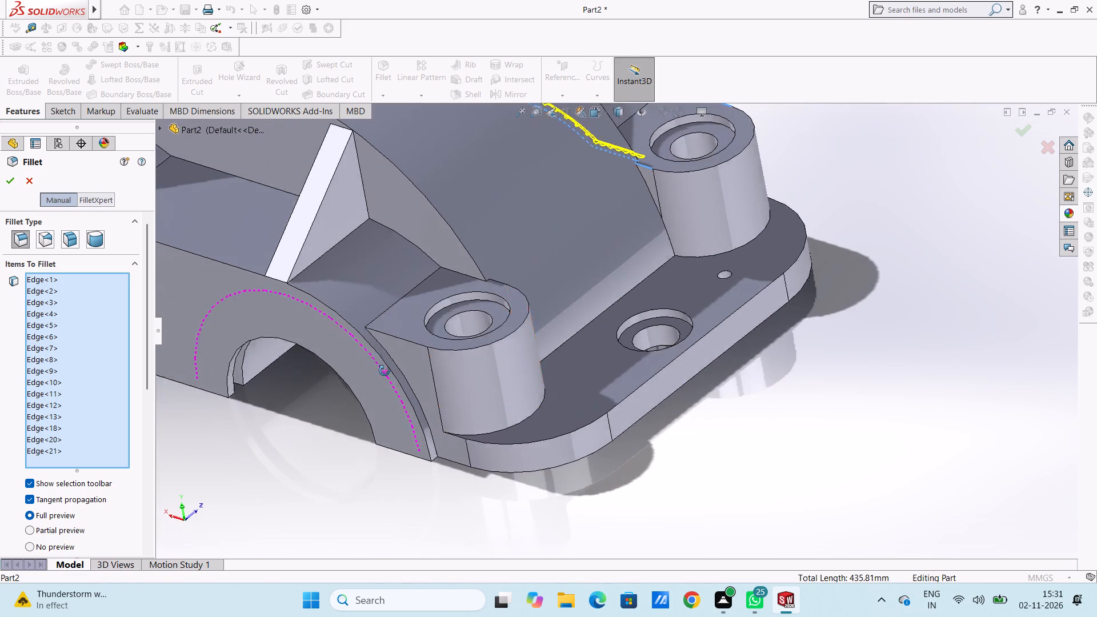
middle_drag(385, 371, 379, 374)
scroll(433, 274, down, 4)
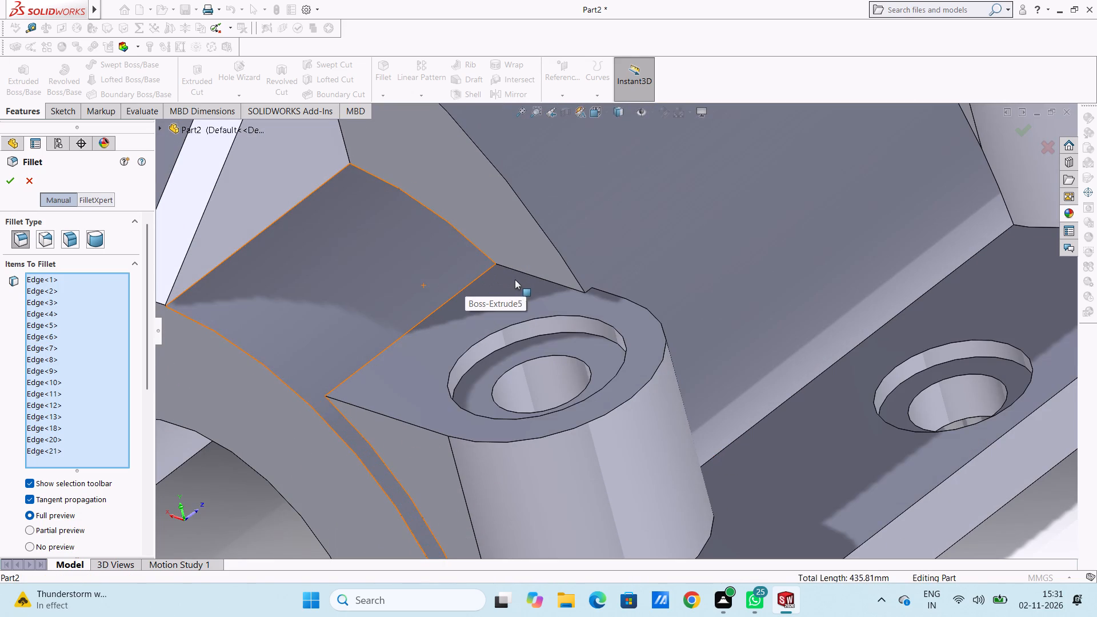
click(533, 274)
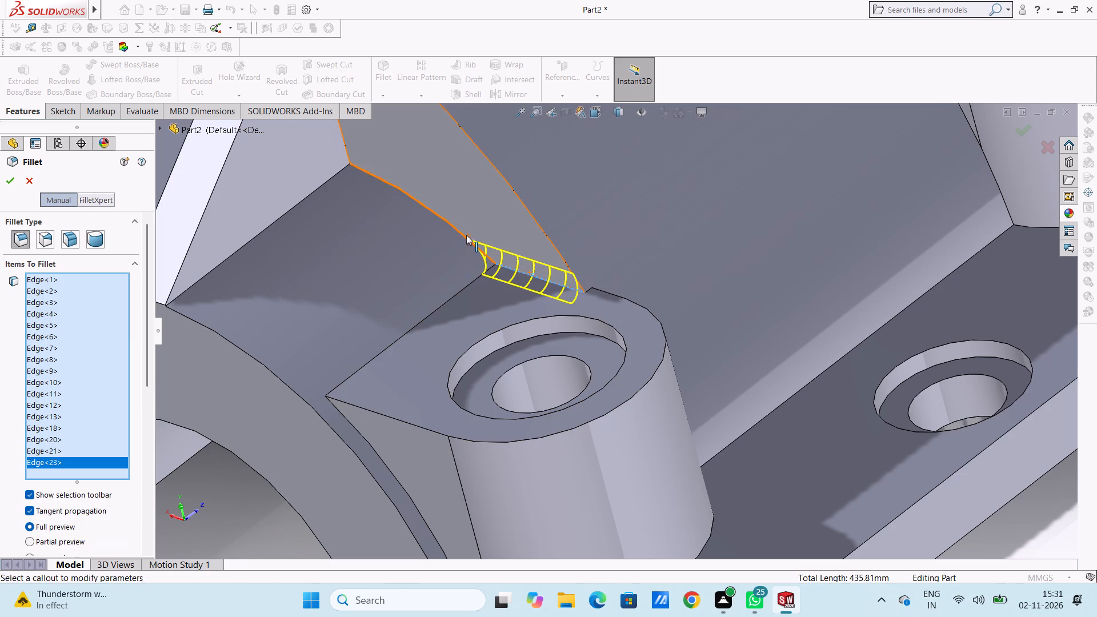
click(458, 231)
Add the outer wall and base edges of the rear rib beside the smaller bearing opening to the fillet.
scroll(458, 231, up, 6)
scroll(461, 278, down, 3)
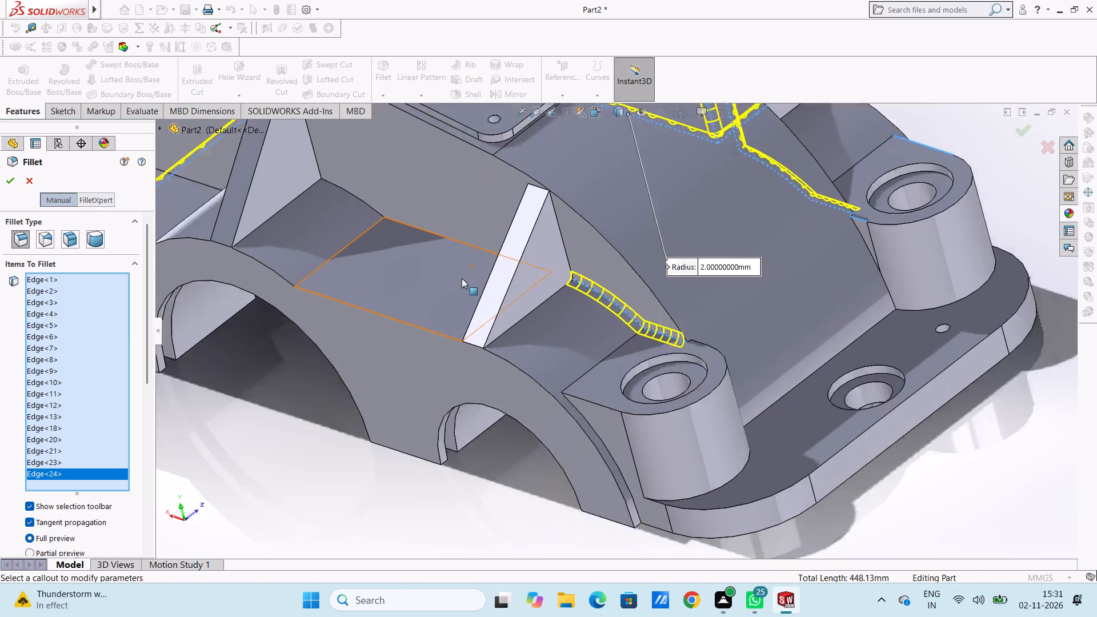
scroll(462, 278, down, 2)
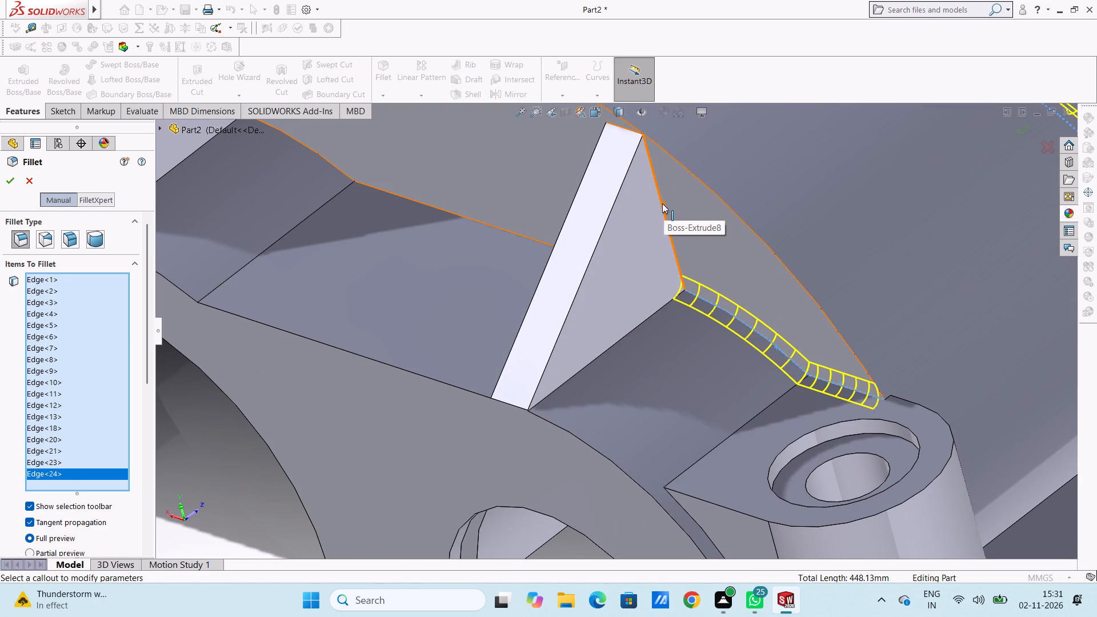
click(662, 203)
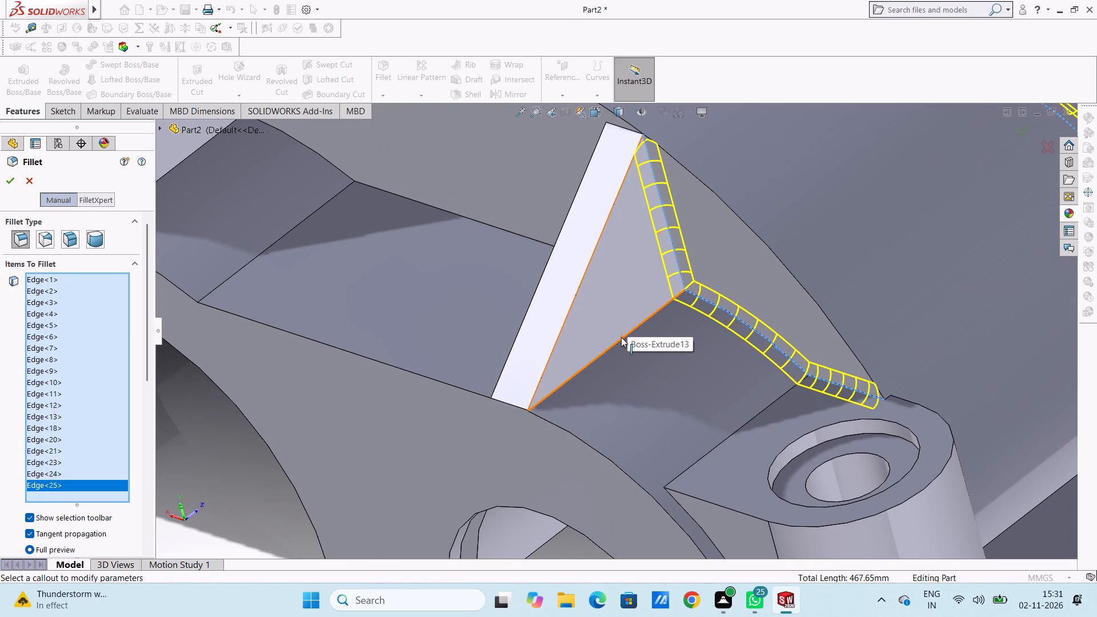
click(621, 337)
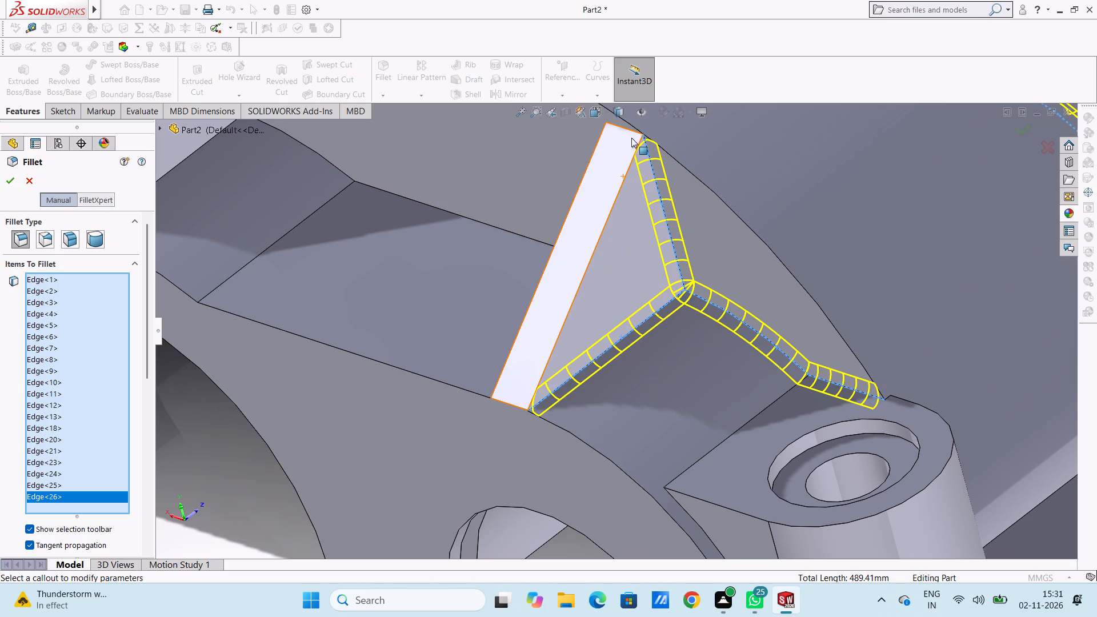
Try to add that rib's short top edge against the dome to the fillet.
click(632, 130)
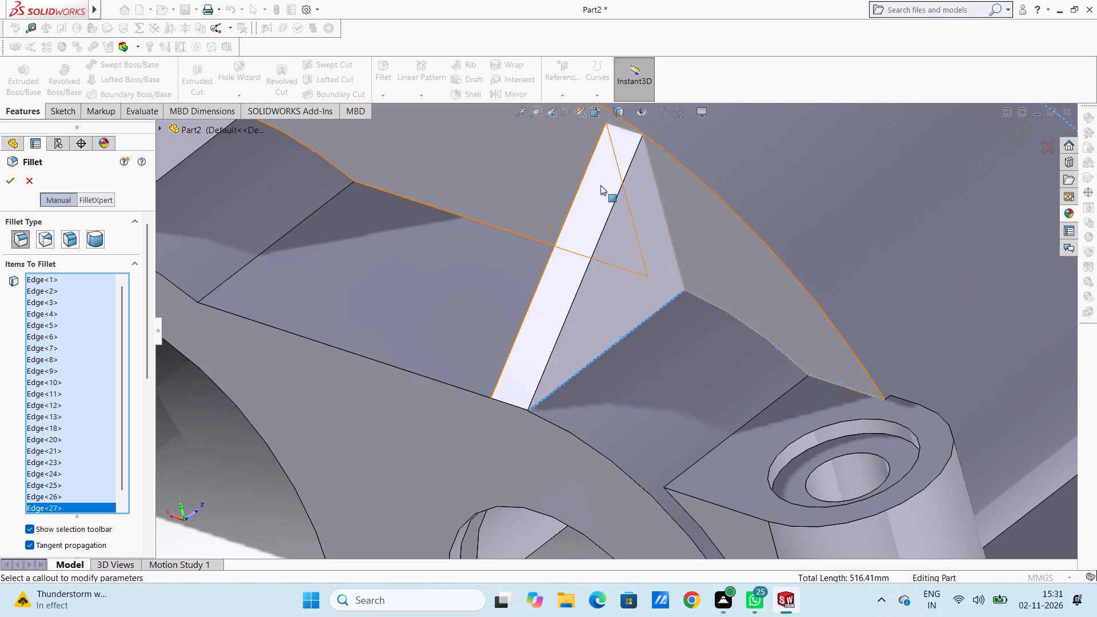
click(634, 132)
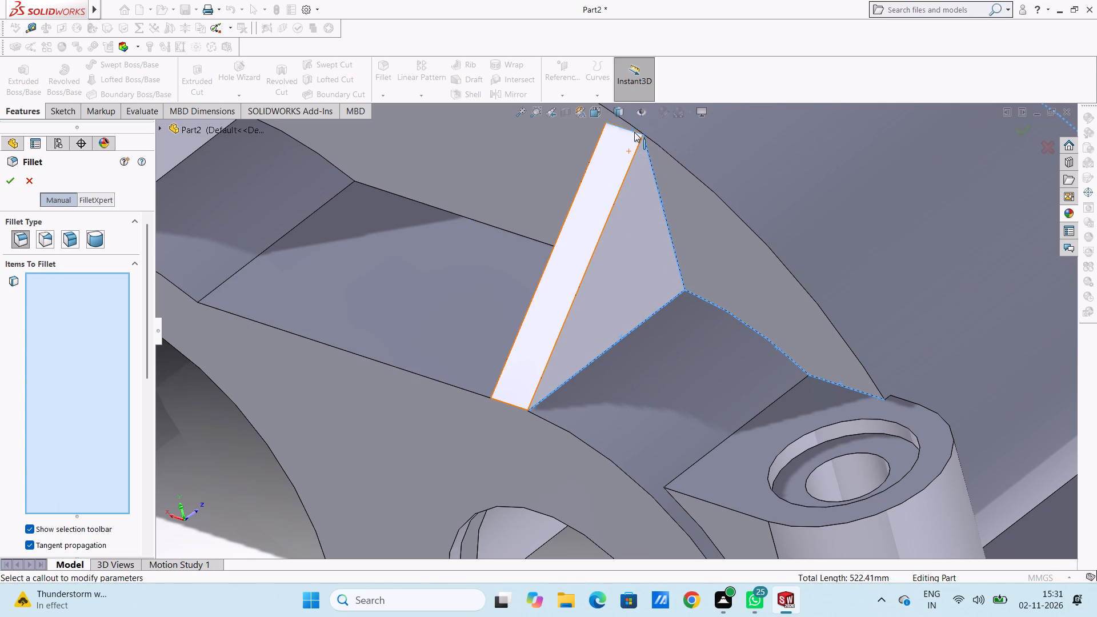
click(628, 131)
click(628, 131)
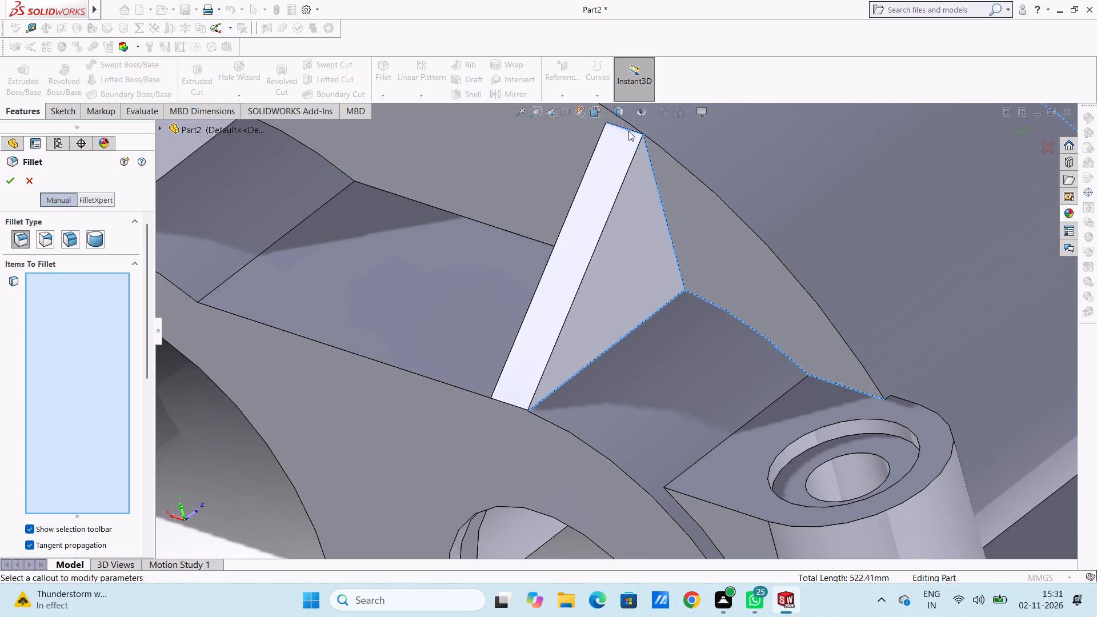
Add the same rib's inner wall and base edges and the rear dome wall's straight base edge between the ribs to the fillet.
scroll(507, 360, up, 5)
middle_drag(482, 407, 628, 377)
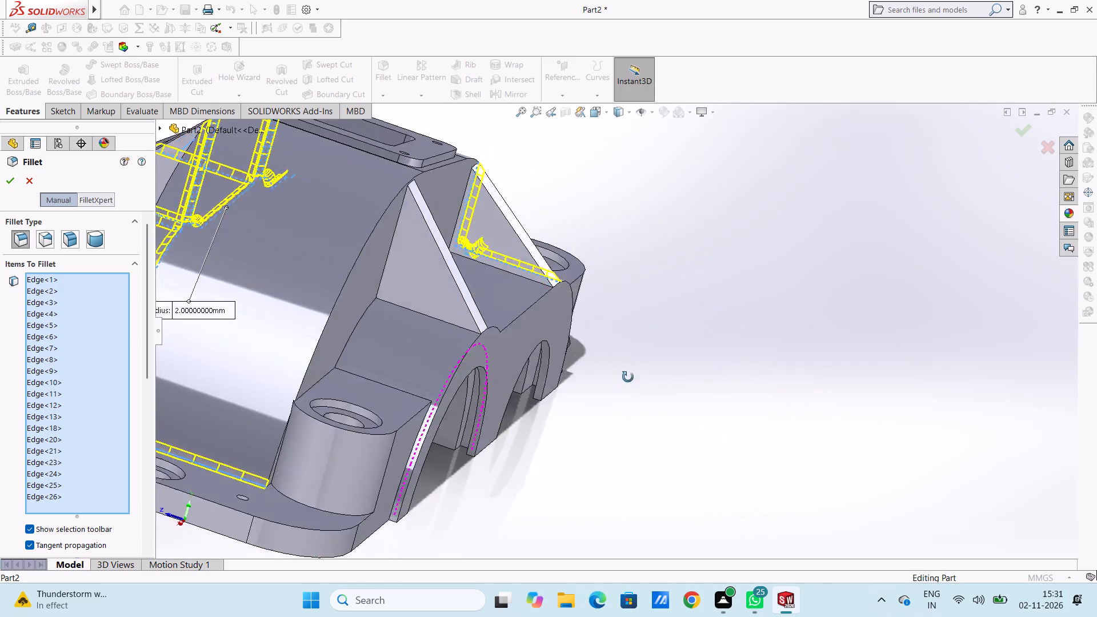
middle_drag(628, 377, 559, 424)
scroll(559, 424, up, 1)
scroll(568, 246, down, 5)
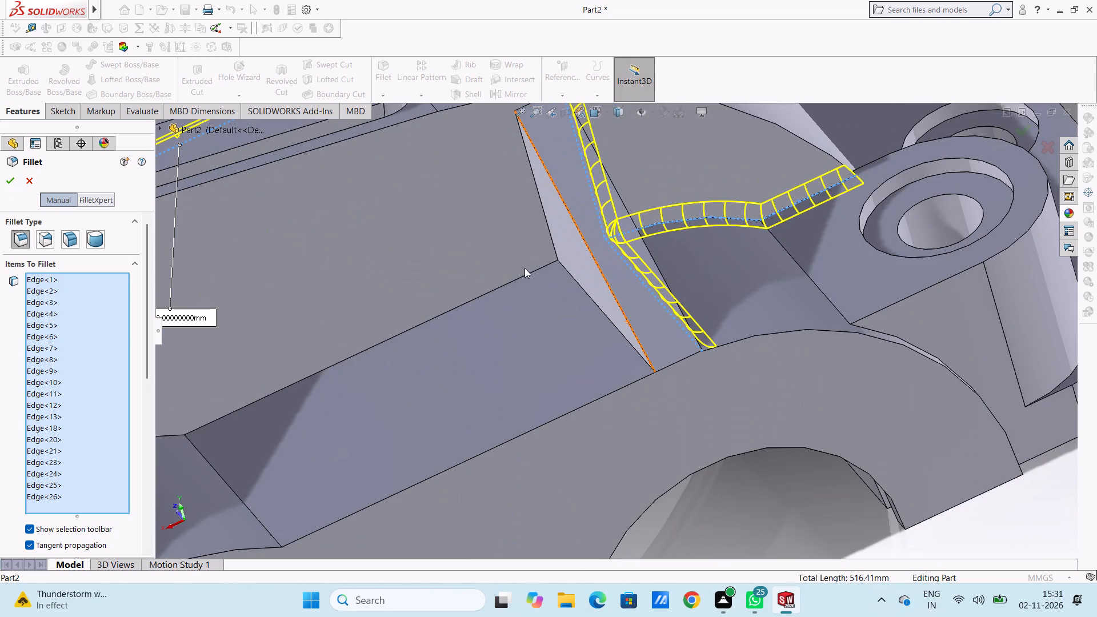
click(526, 271)
click(536, 267)
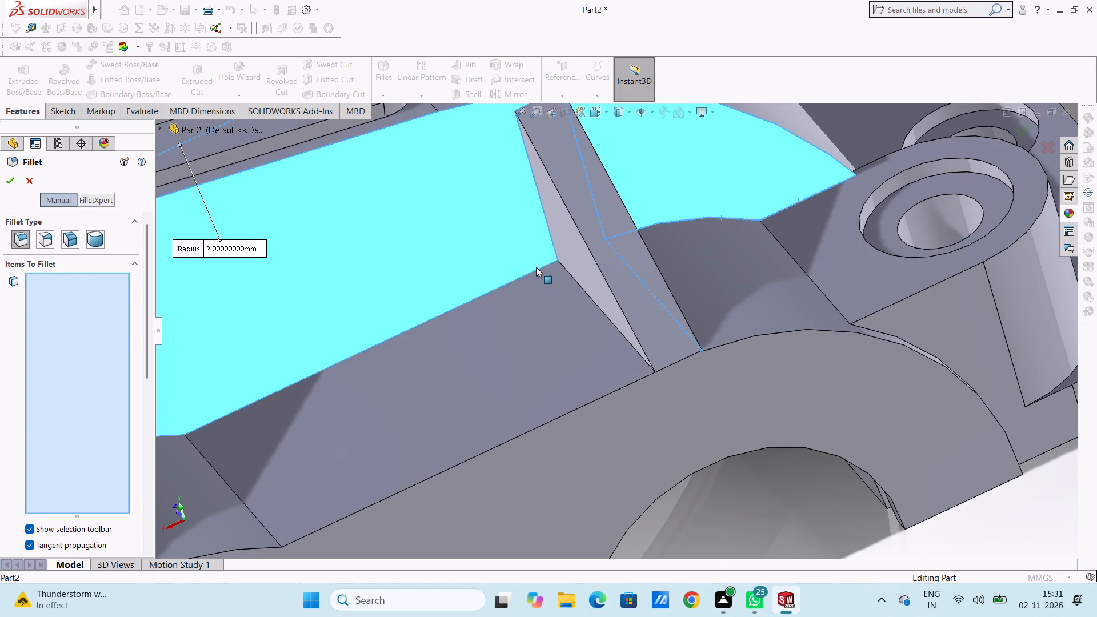
click(547, 229)
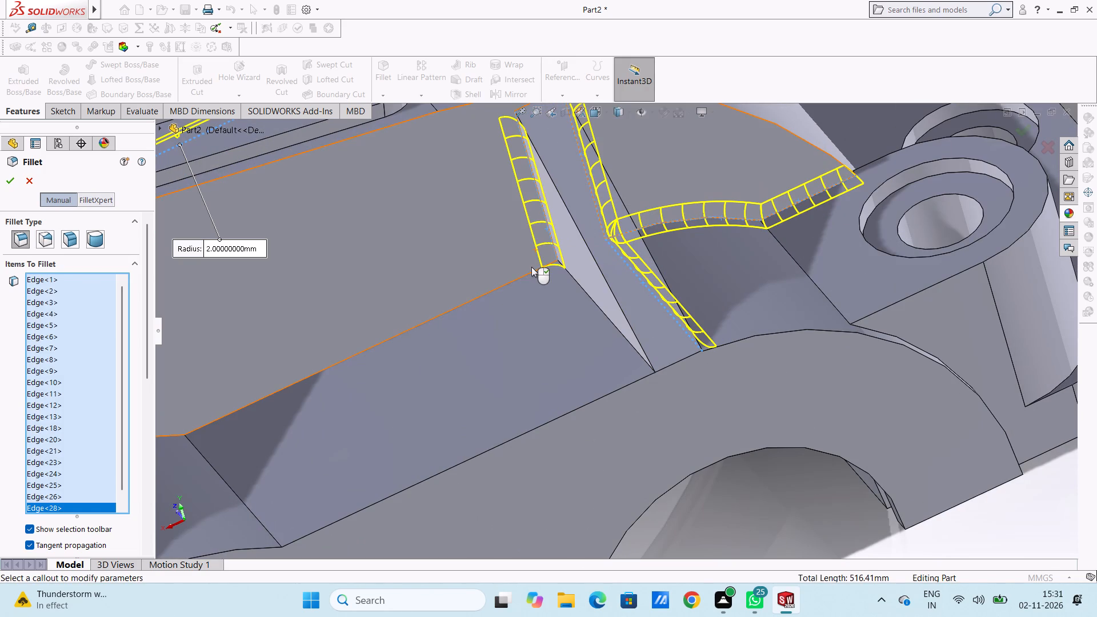
click(530, 274)
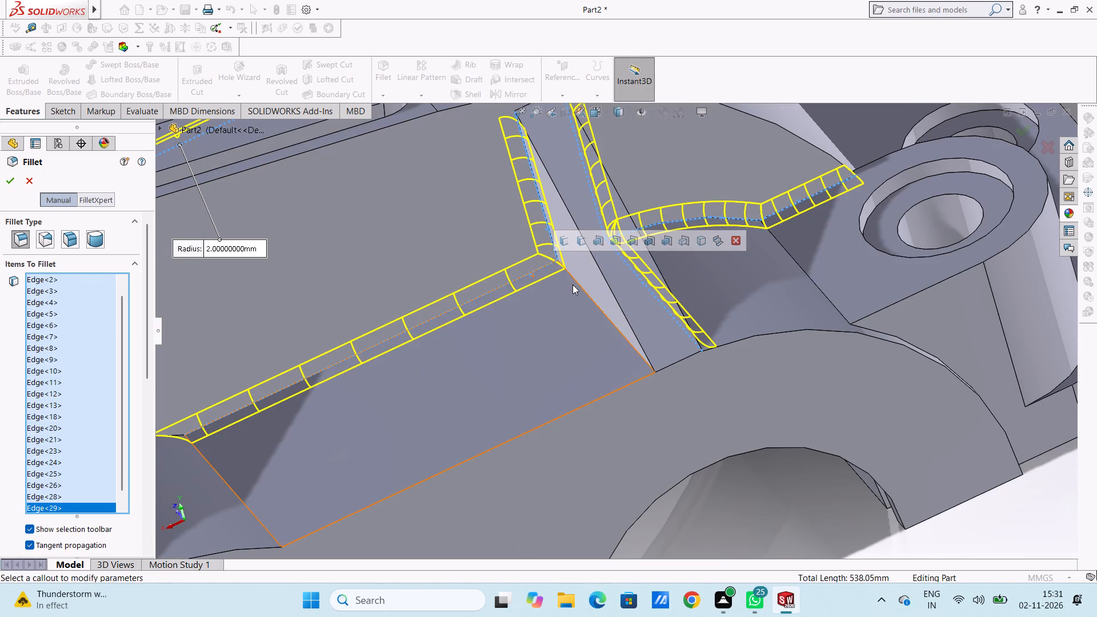
click(582, 285)
Add the curved wall-base edge between the ribs and the adjoining inner wall edge of the larger-opening rear rib to the fillet.
scroll(533, 305, up, 5)
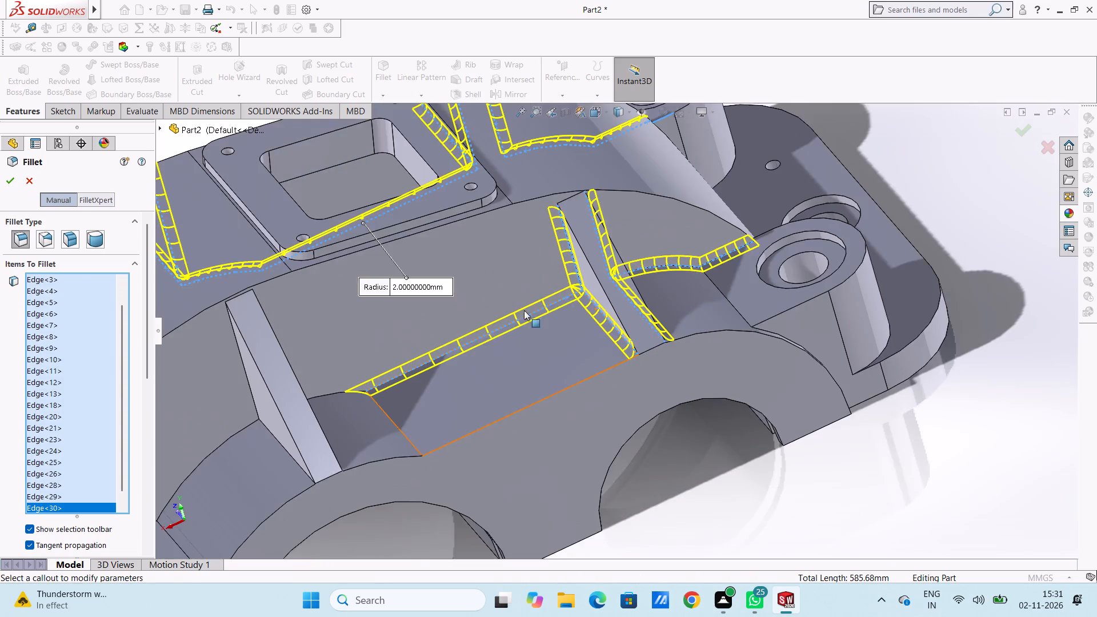
scroll(485, 331, up, 4)
middle_drag(461, 394, 436, 403)
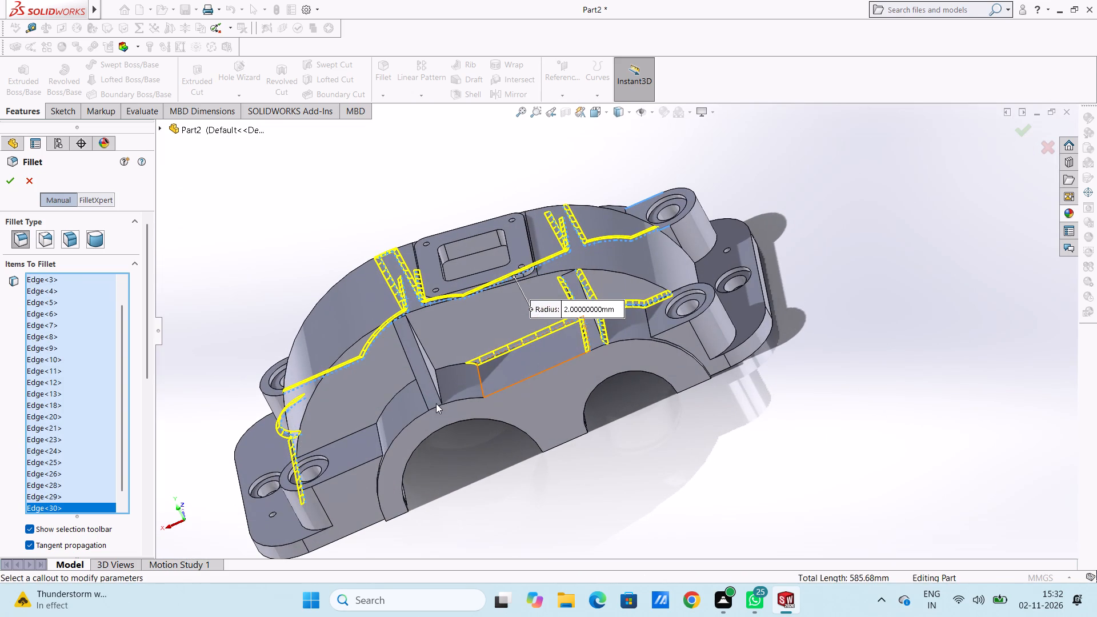
scroll(447, 369, down, 4)
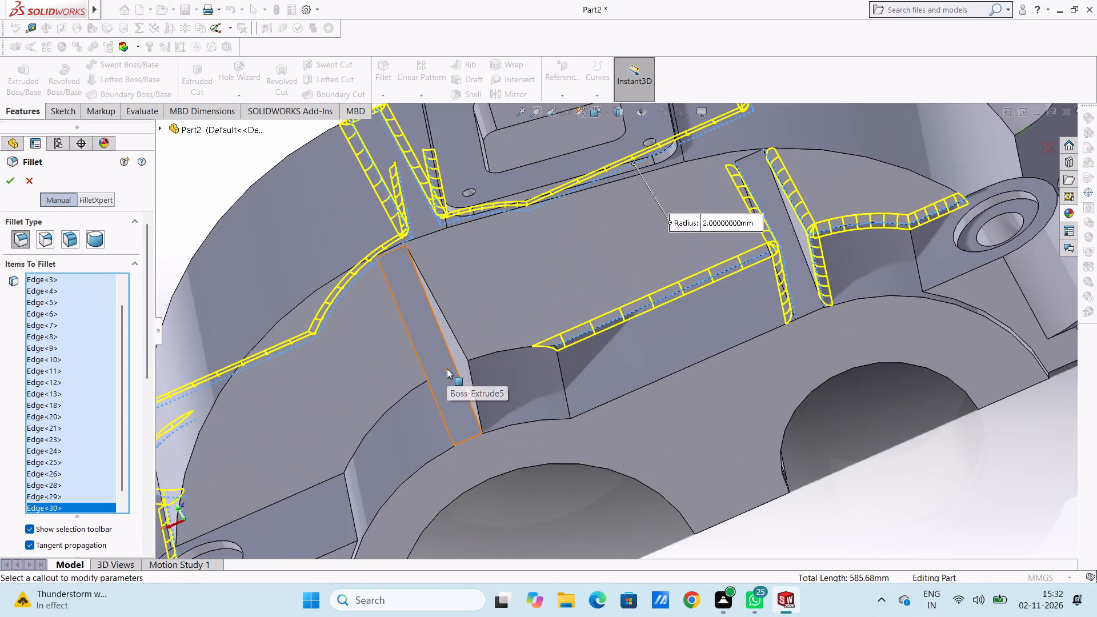
click(483, 355)
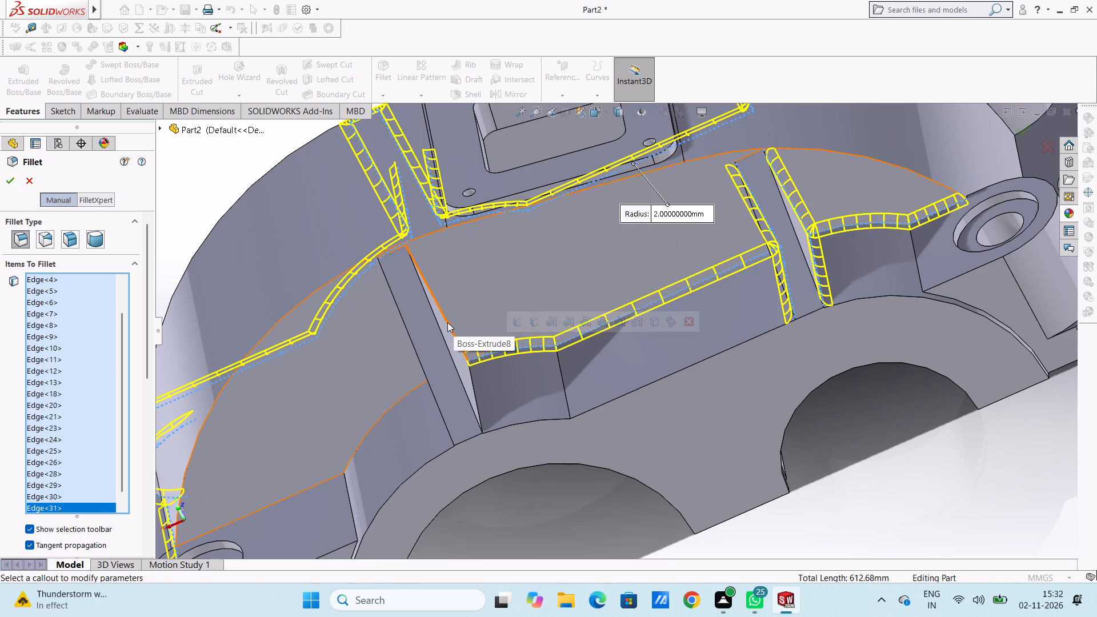
click(447, 322)
Add the rear dome wall's straight base edge along the top of the larger-opening corner boss to the fillet.
scroll(395, 371, down, 1)
middle_drag(395, 370, 433, 320)
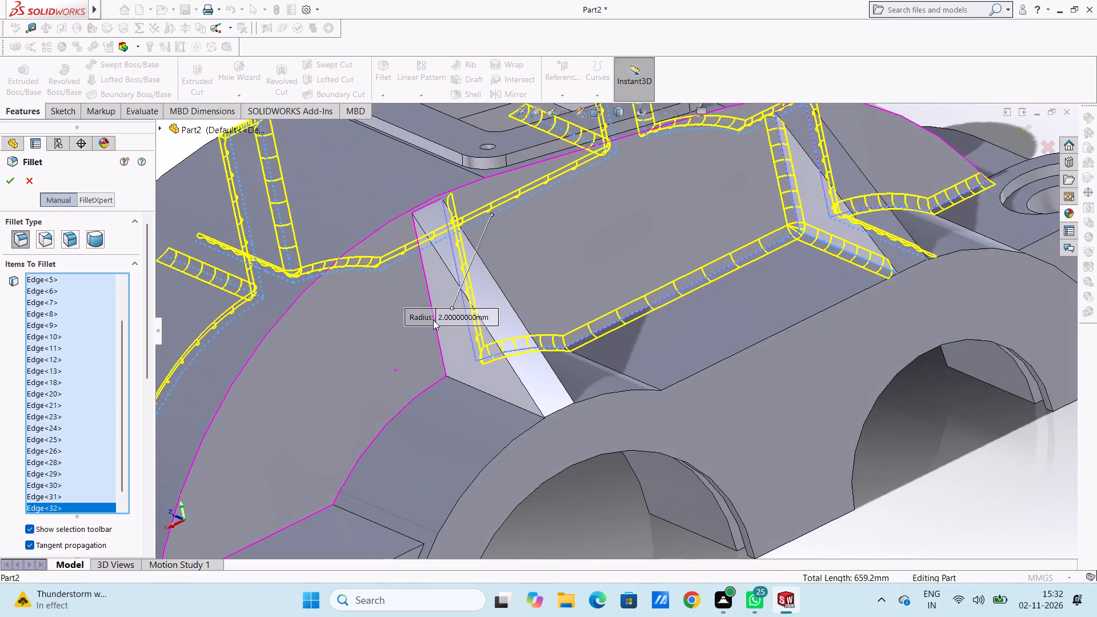
scroll(432, 319, up, 4)
middle_drag(400, 354, 407, 409)
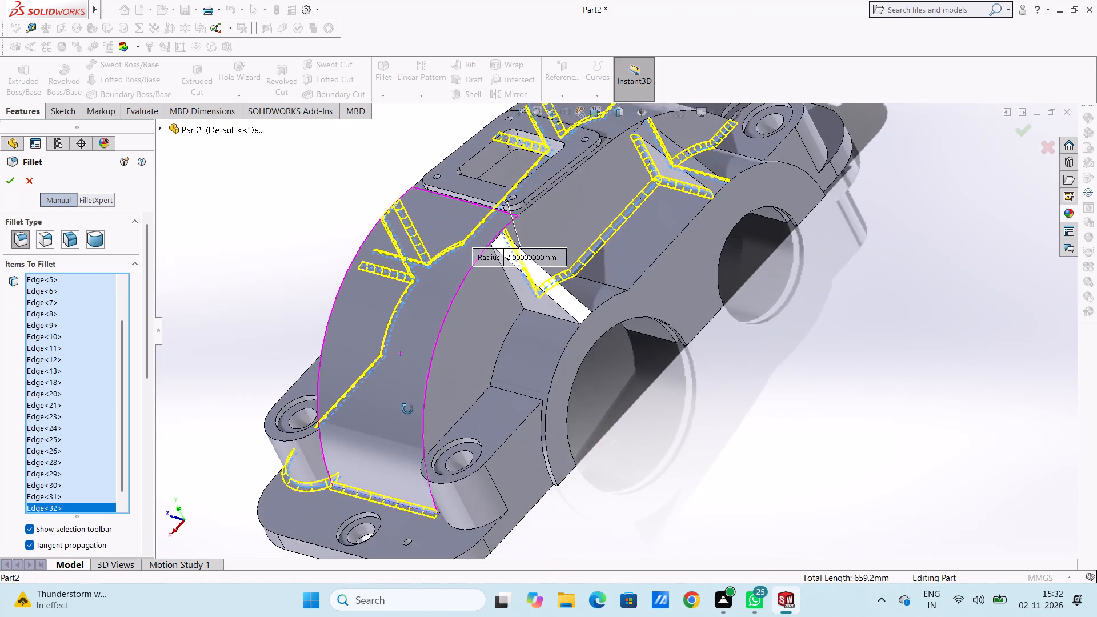
middle_drag(407, 409, 406, 411)
scroll(438, 439, down, 5)
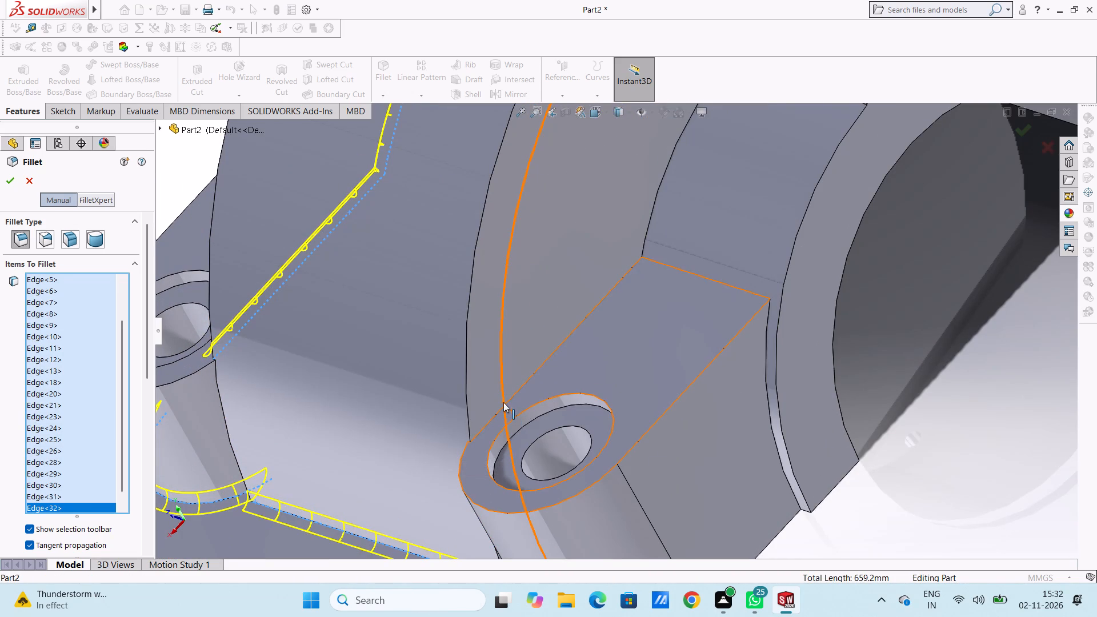
click(505, 403)
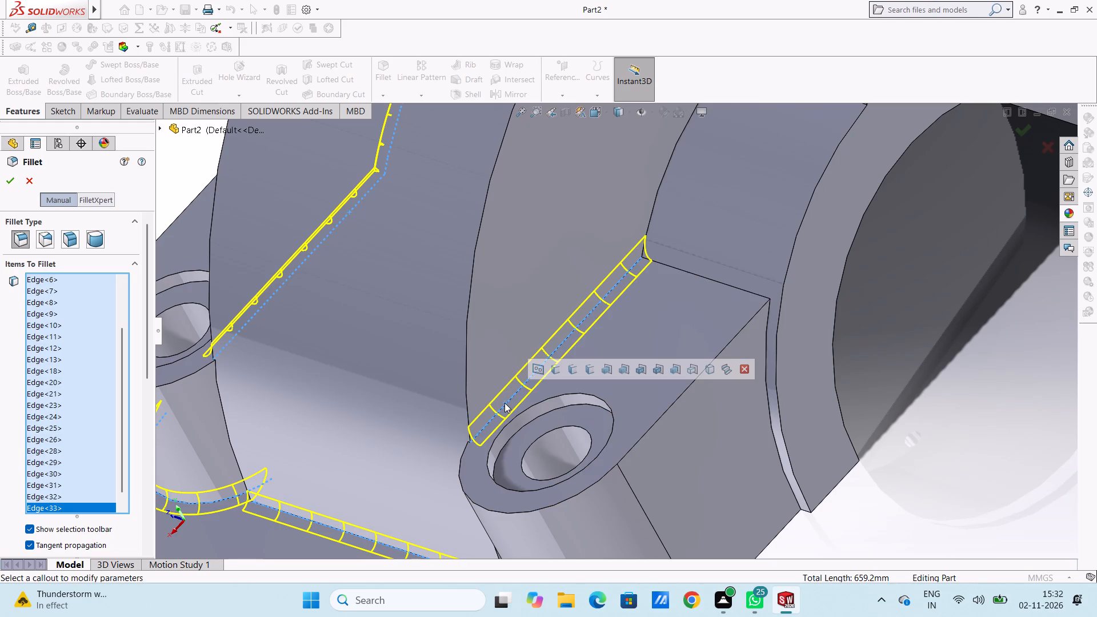
click(458, 470)
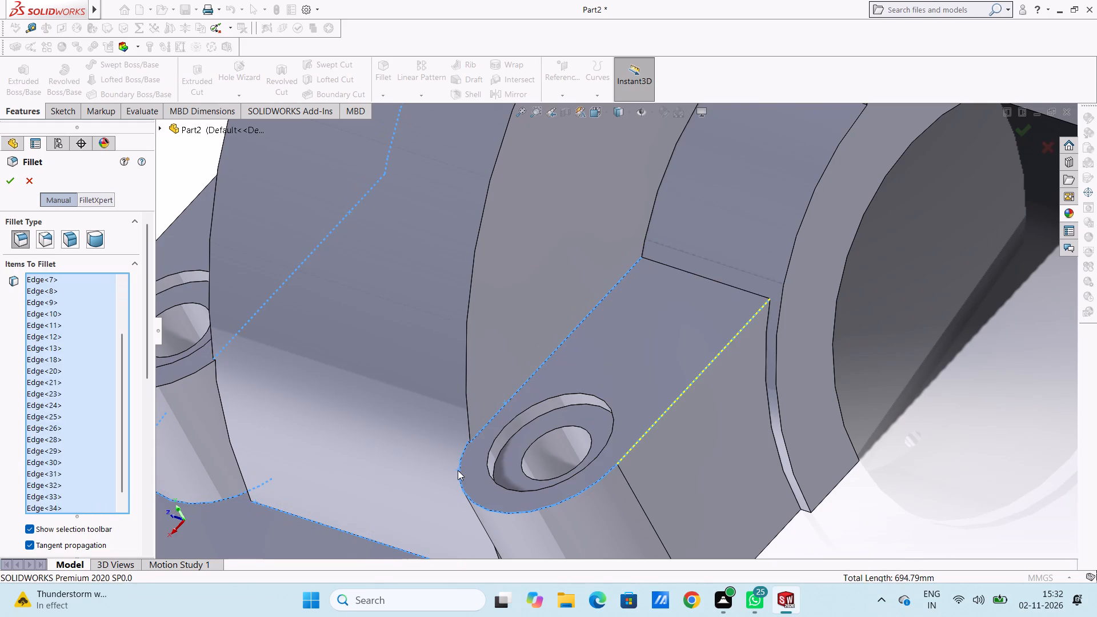
click(458, 470)
Add the adjoining curved wall-base edge and the larger-opening rear rib's outer wall and top edges, completing the 2 mm fillet.
scroll(593, 310, up, 5)
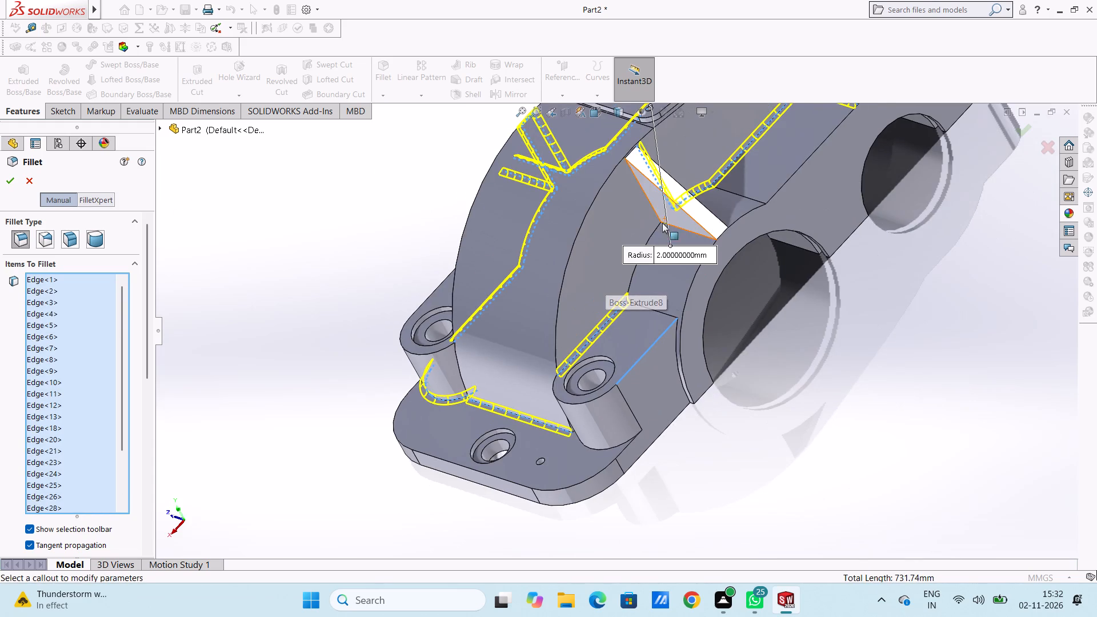
scroll(657, 238, down, 5)
click(616, 281)
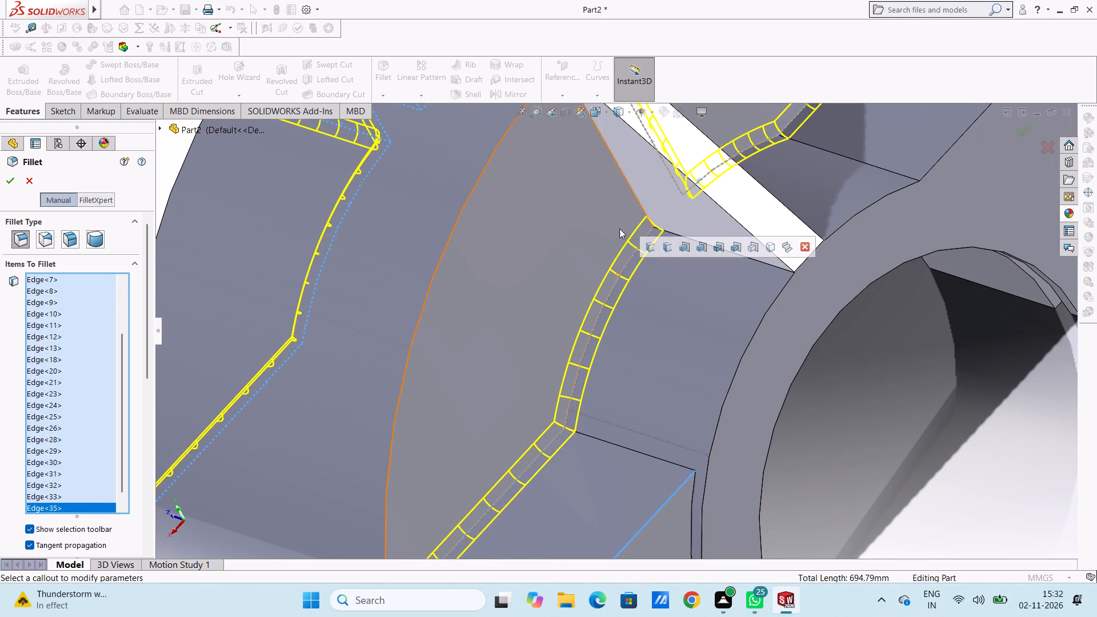
click(632, 192)
scroll(633, 193, up, 5)
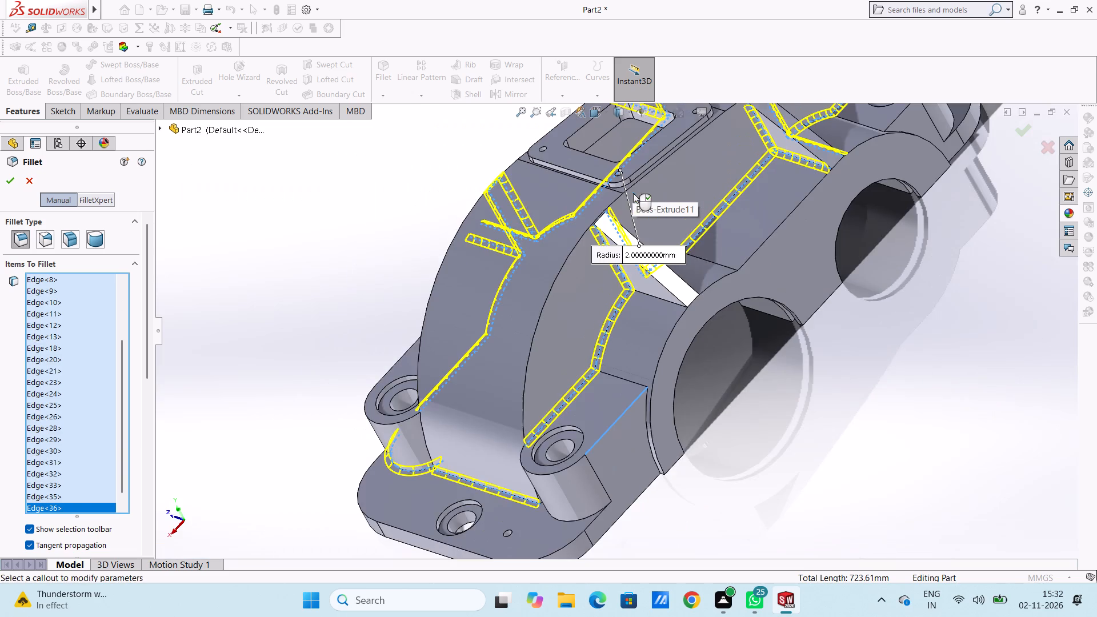
scroll(606, 211, down, 5)
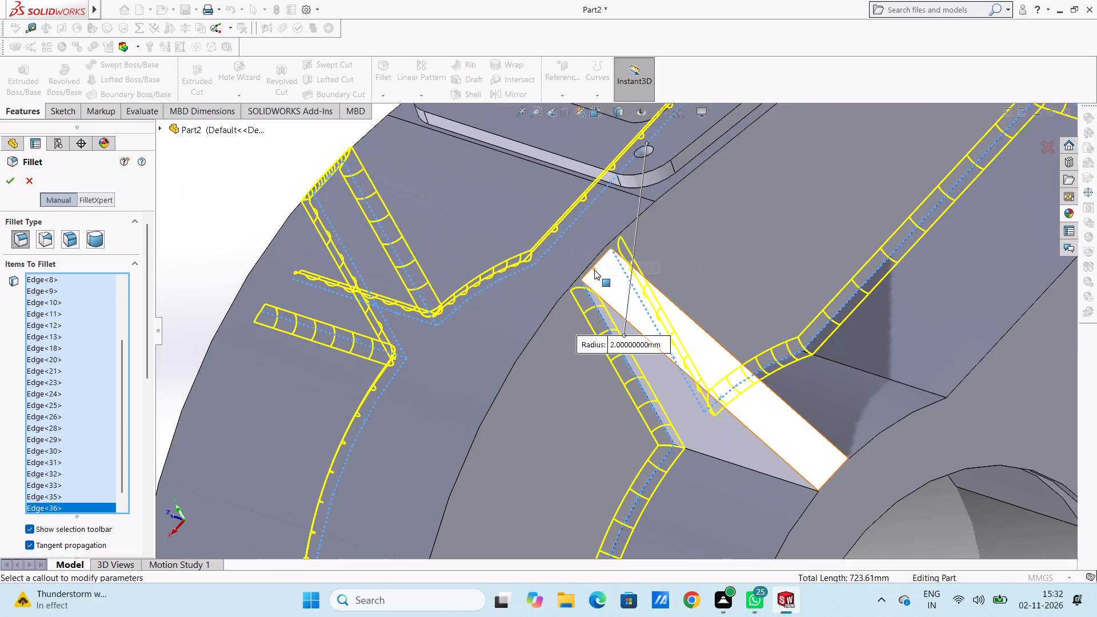
click(592, 269)
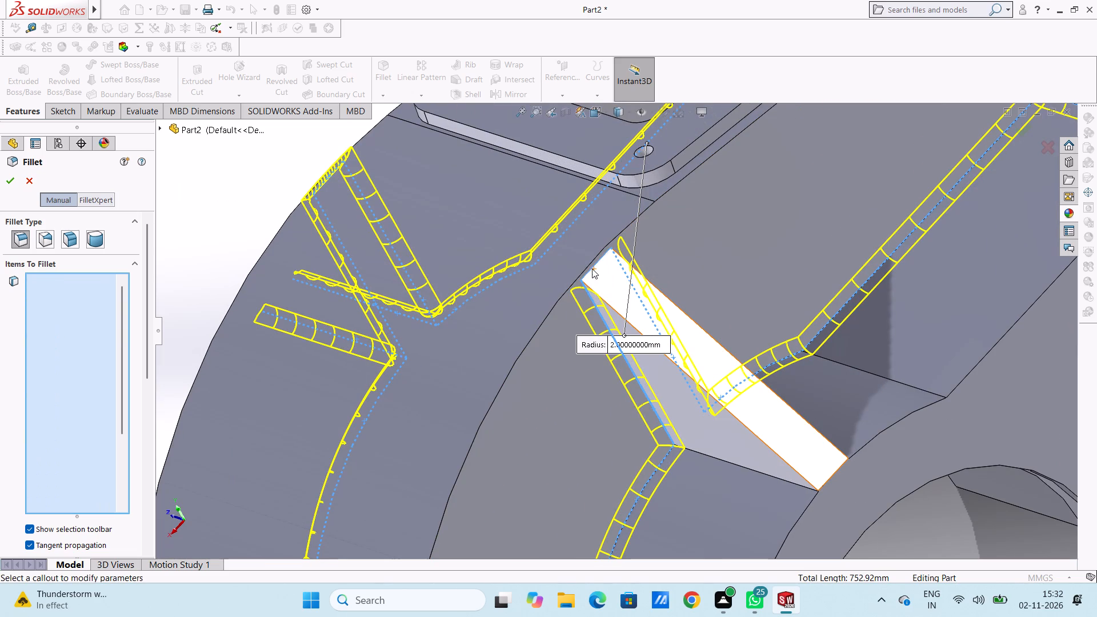
click(9, 180)
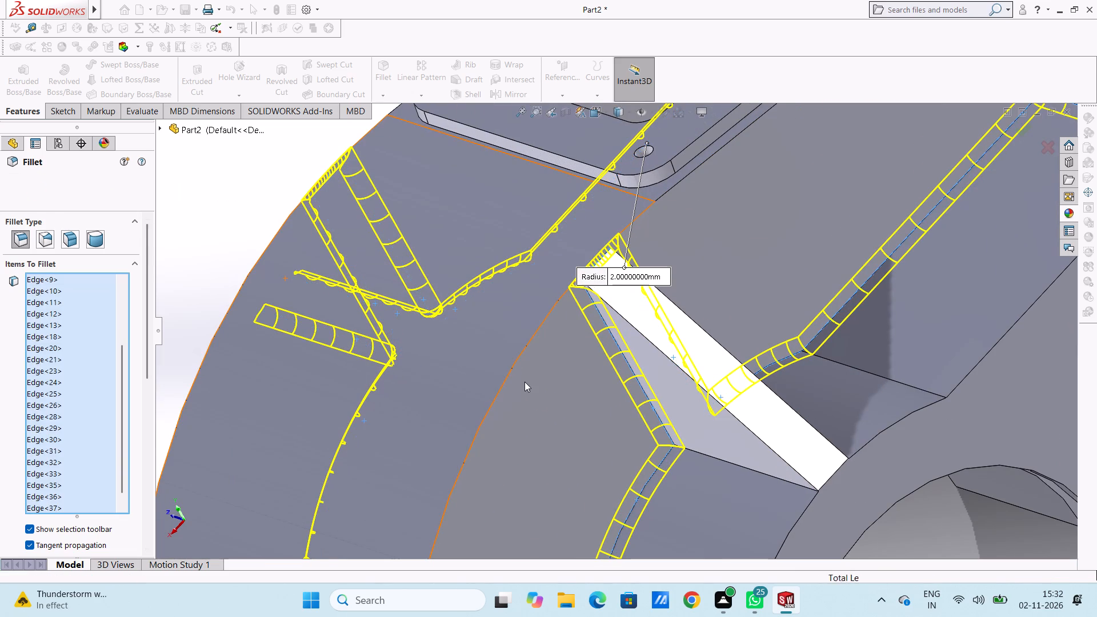
Examine the filleted ribs, dome walls and corner bosses around the cover.
scroll(525, 382, up, 15)
click(417, 384)
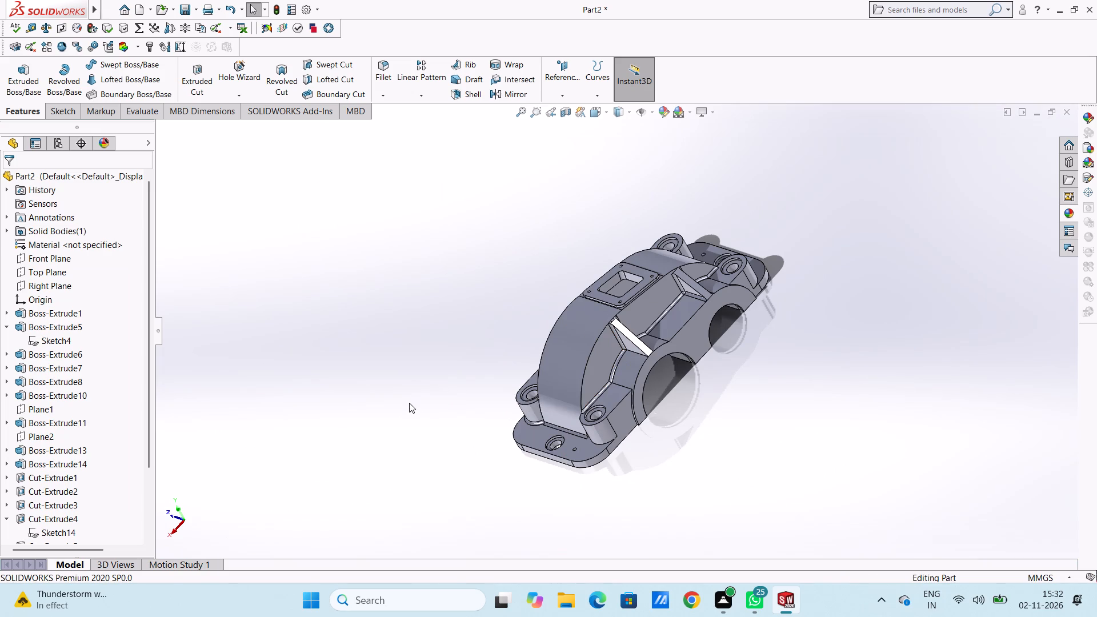
middle_drag(679, 499, 728, 486)
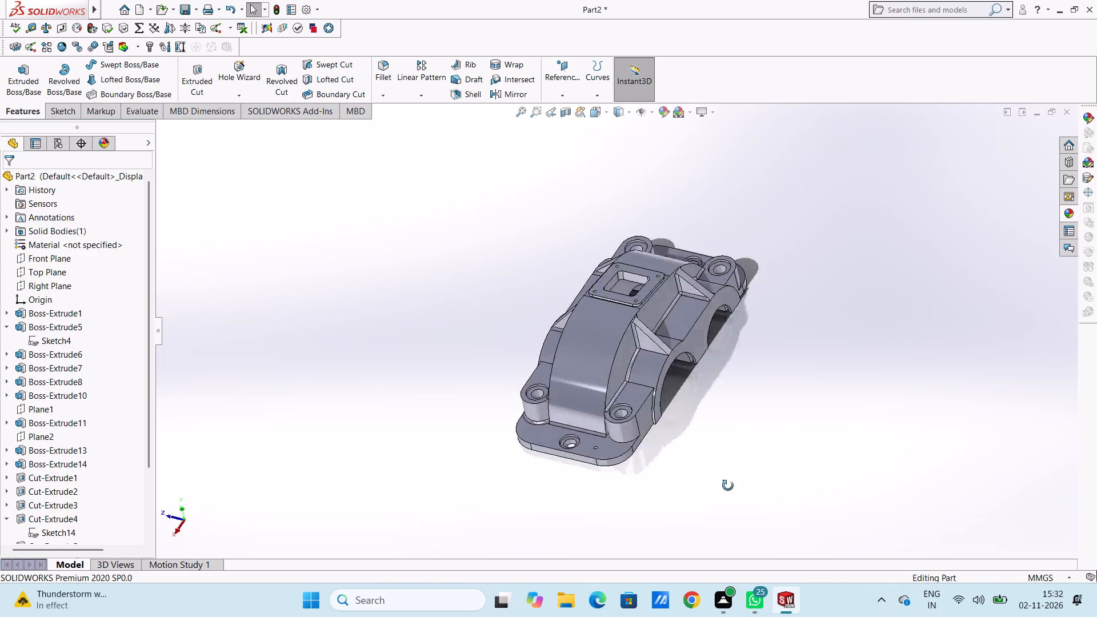
middle_drag(728, 486, 598, 491)
scroll(670, 346, down, 4)
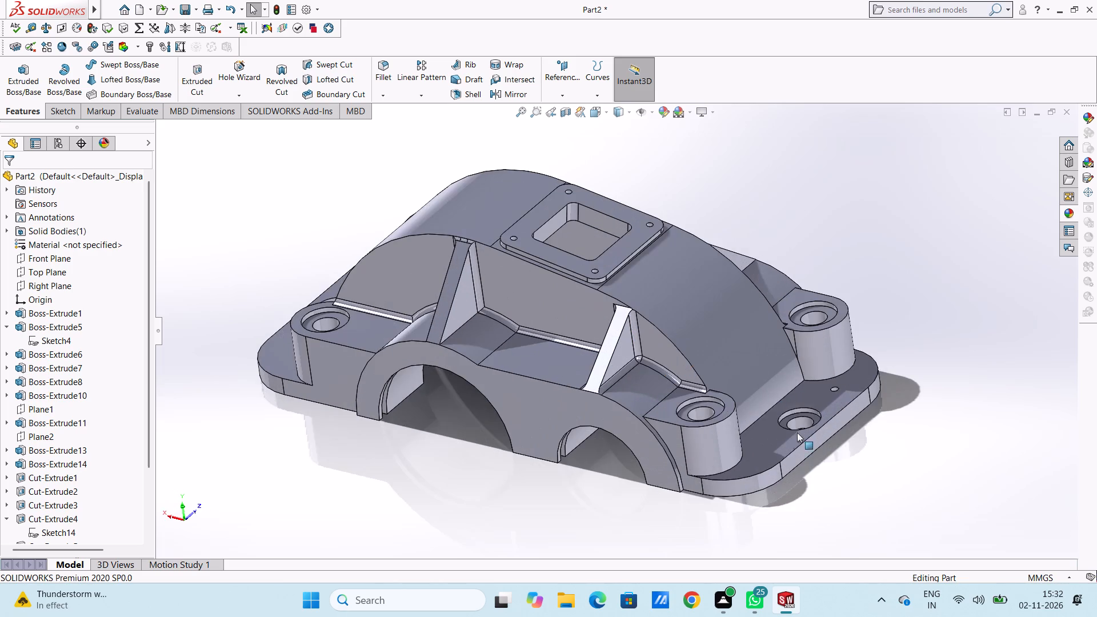
middle_drag(786, 443, 805, 444)
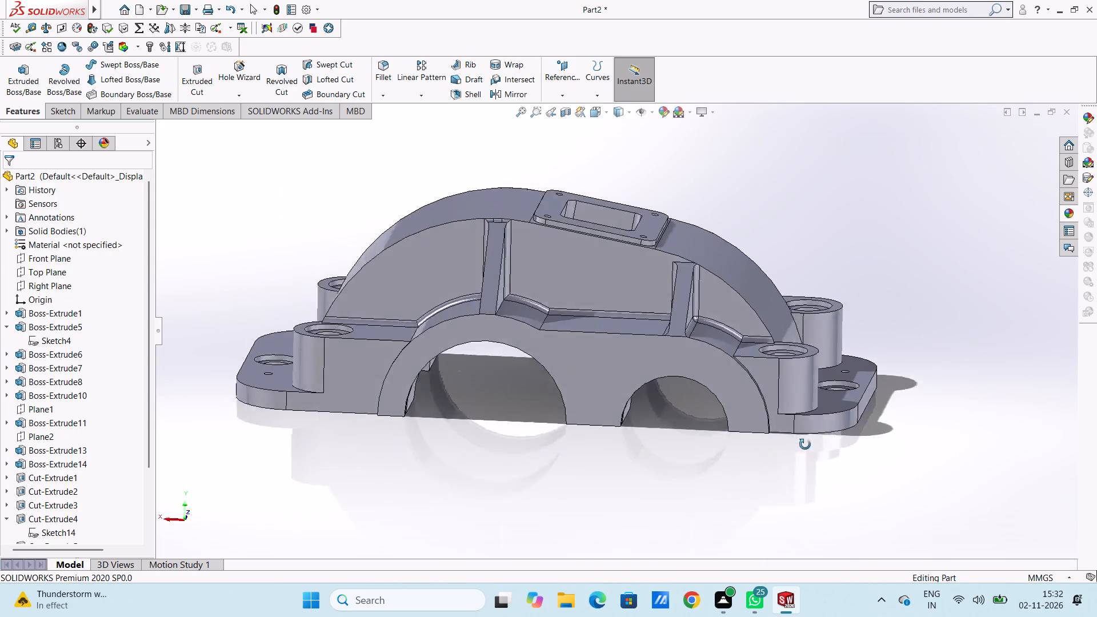
middle_drag(805, 444, 774, 475)
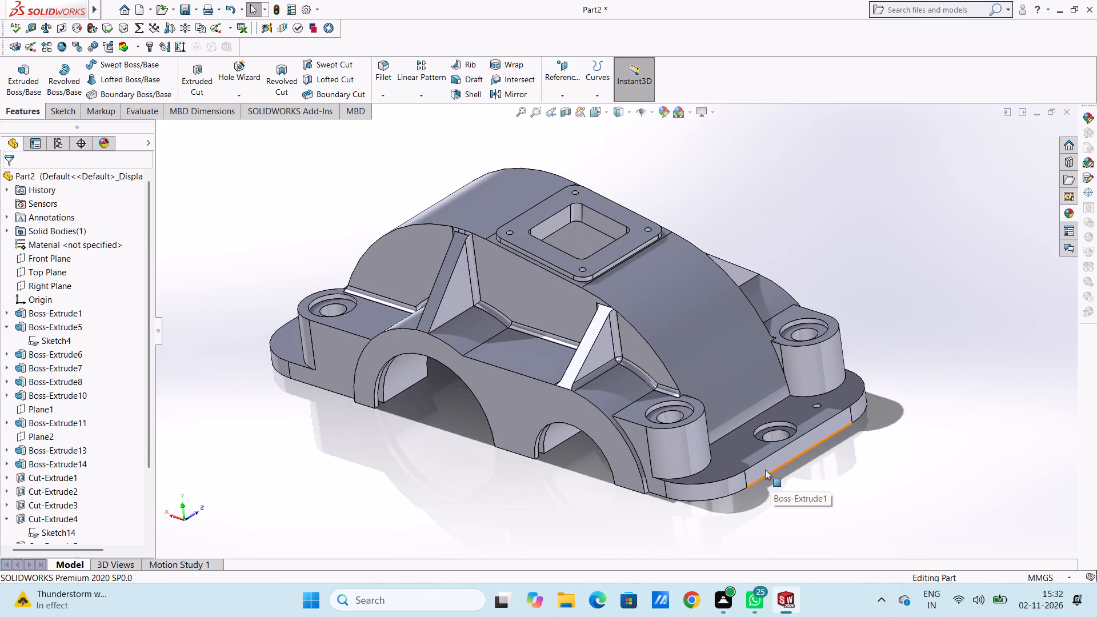
scroll(736, 438, up, 3)
scroll(714, 438, down, 3)
middle_drag(656, 319, 654, 387)
Start a 2 mm fillet on the outer top edge and base edge of one corner boss at the smaller-opening end.
scroll(605, 345, down, 2)
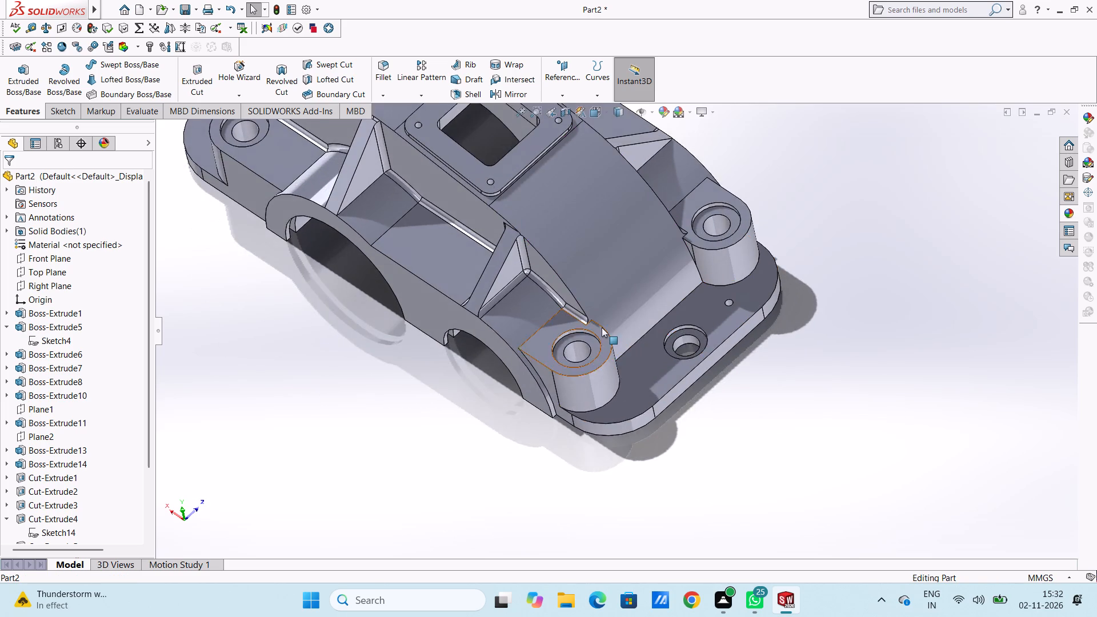
scroll(602, 327, down, 1)
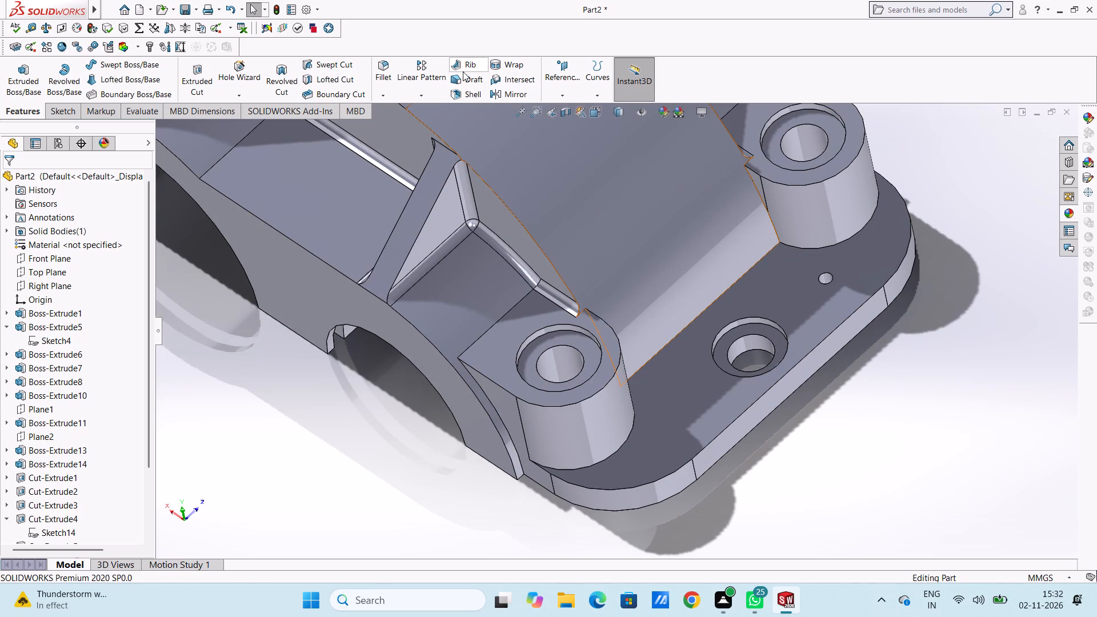
click(381, 63)
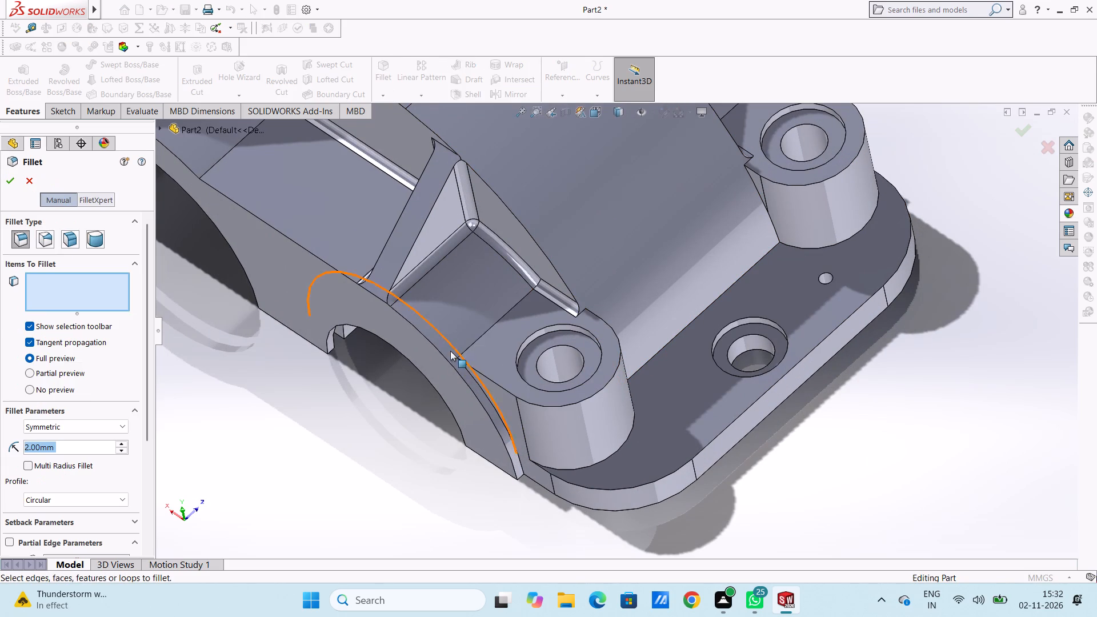
click(480, 371)
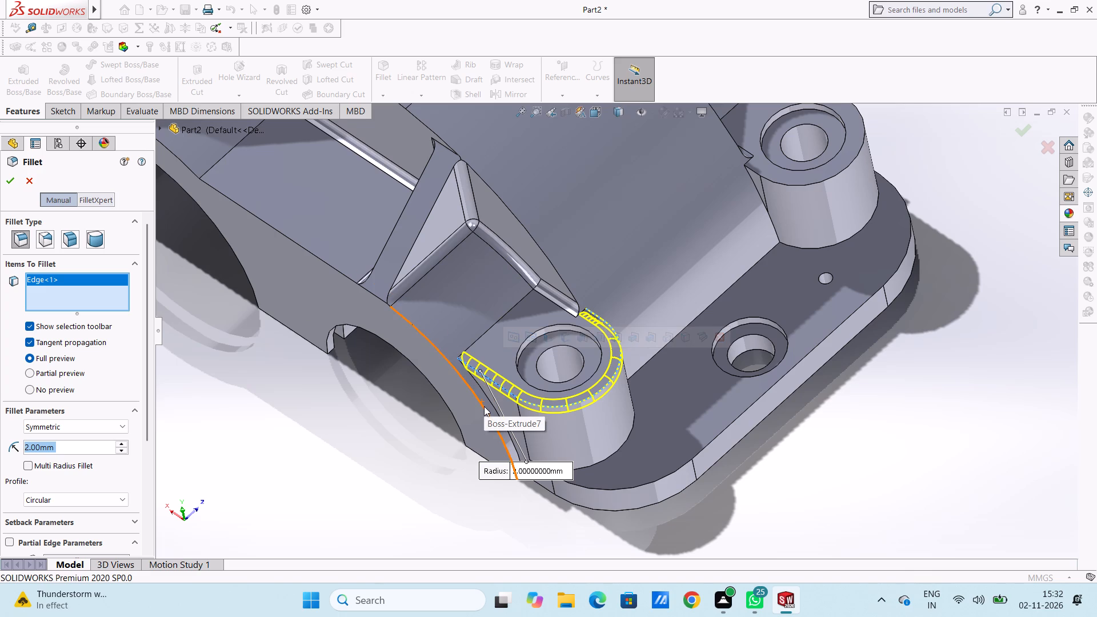
middle_drag(568, 460, 537, 436)
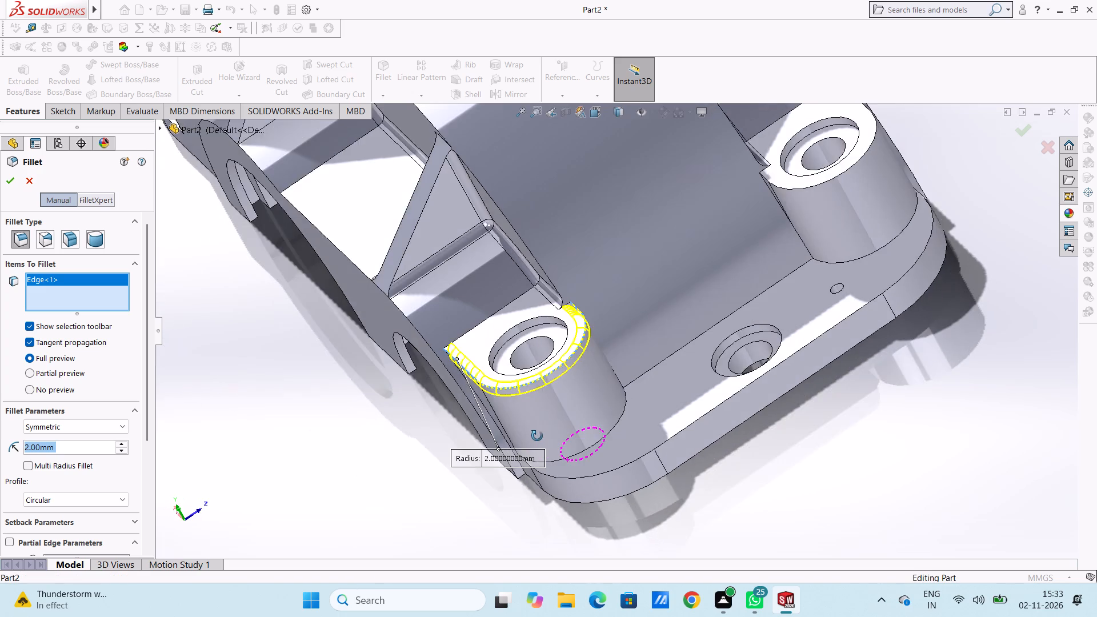
middle_drag(537, 436, 547, 394)
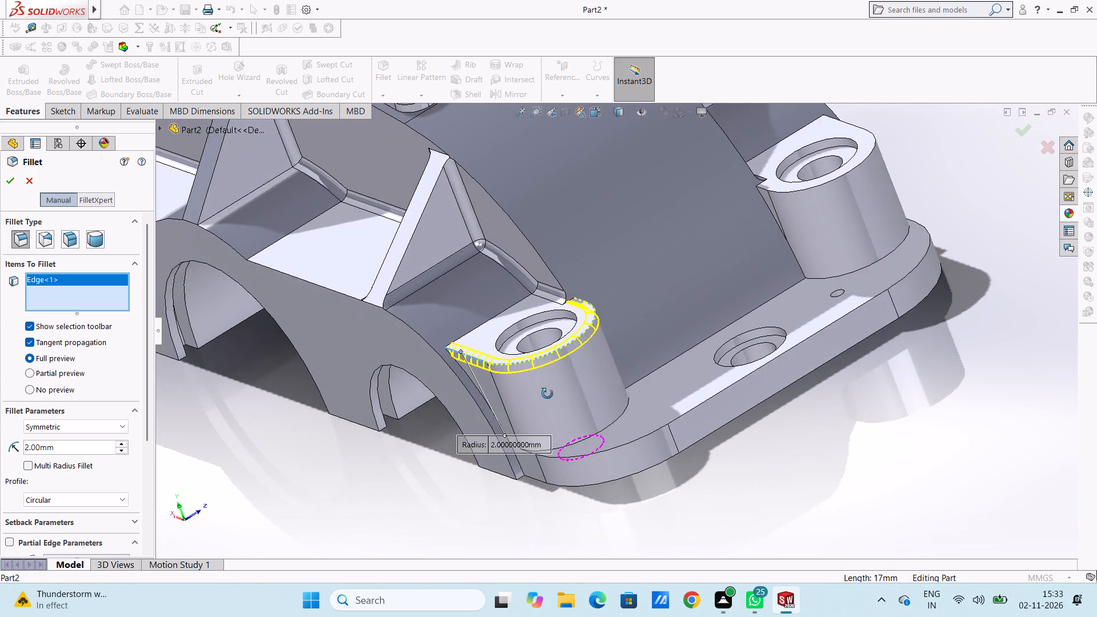
middle_drag(547, 394, 551, 395)
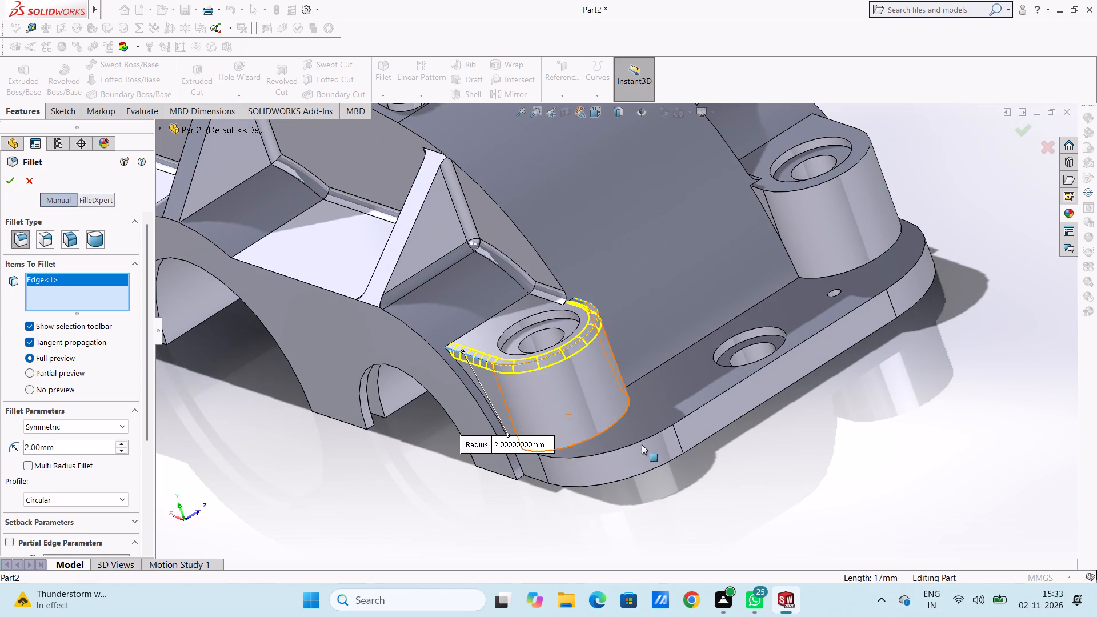
click(578, 445)
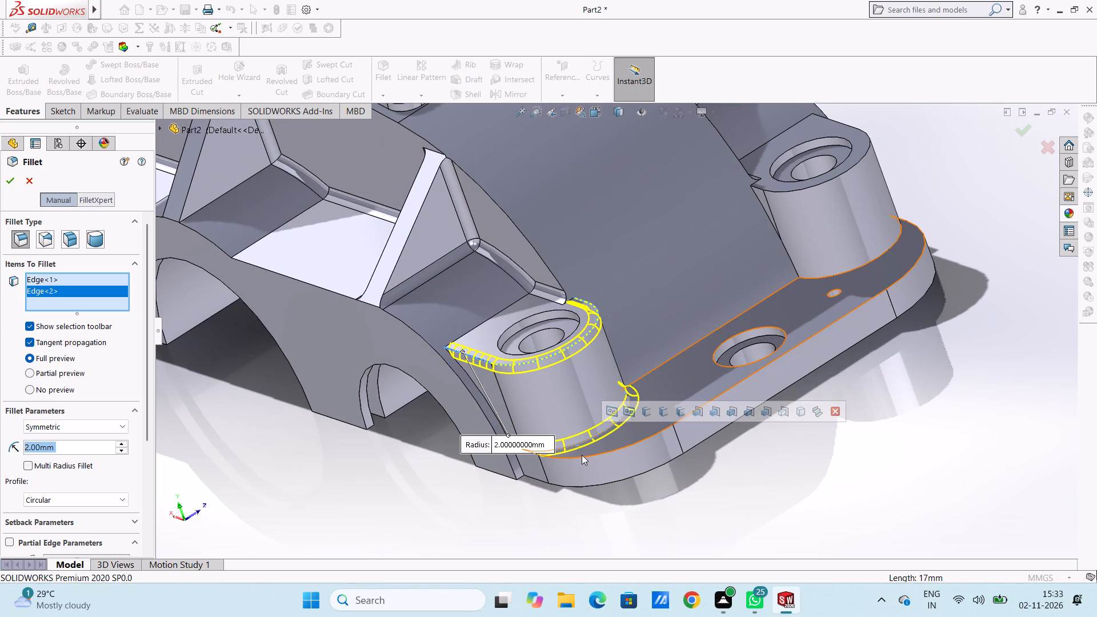
Add the smaller-opening end flange's upper outer edge and the dome wall's straight base edge to the fillet.
click(582, 455)
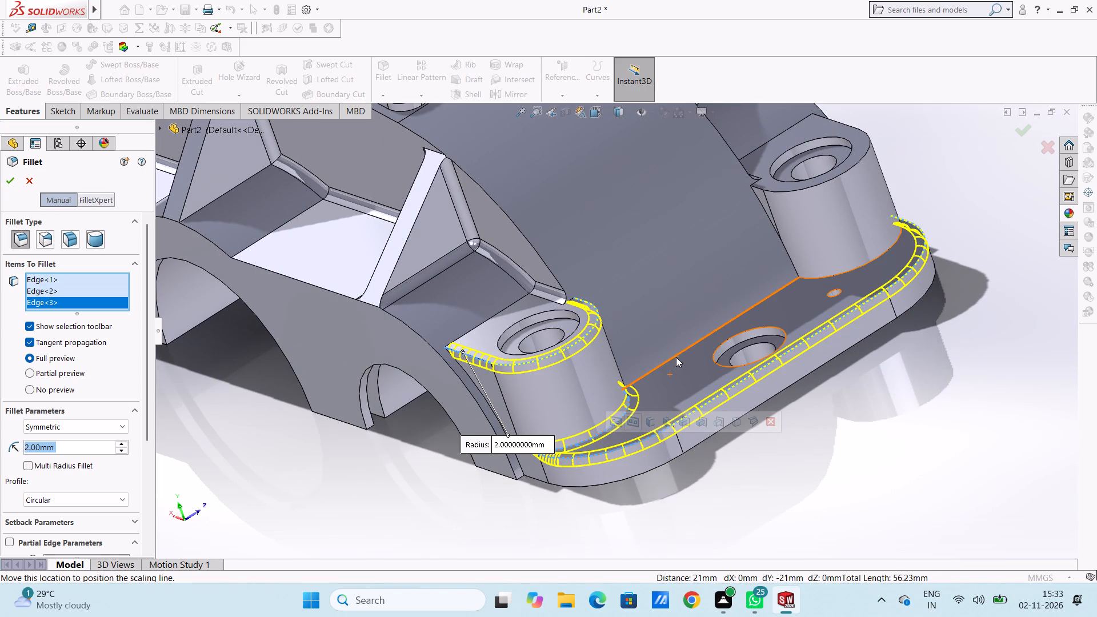
click(676, 357)
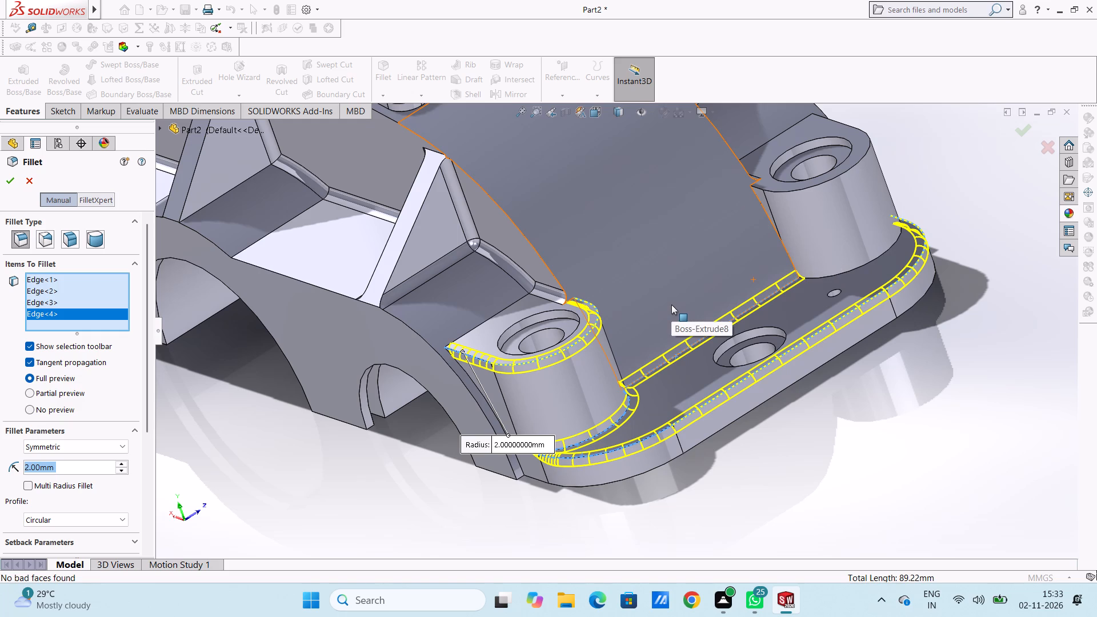
Add the outer top edge and base edge of the opposite corner boss at the smaller-opening end to the fillet.
middle_drag(672, 304, 647, 319)
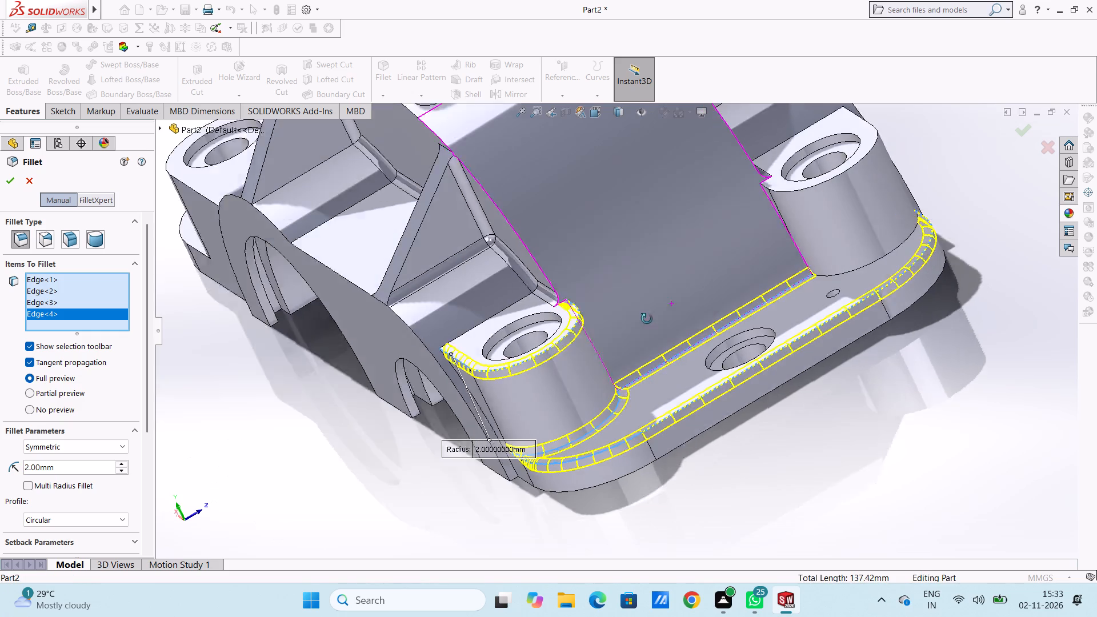
middle_drag(647, 319, 651, 323)
scroll(848, 170, down, 2)
scroll(795, 181, up, 3)
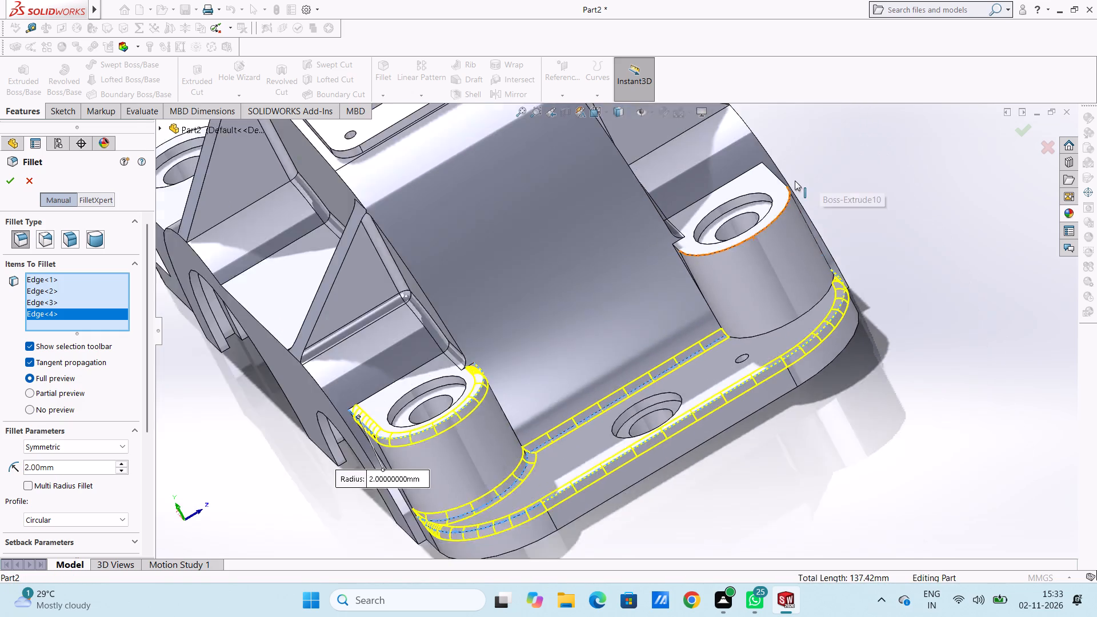
scroll(795, 181, up, 1)
scroll(780, 199, down, 5)
click(451, 435)
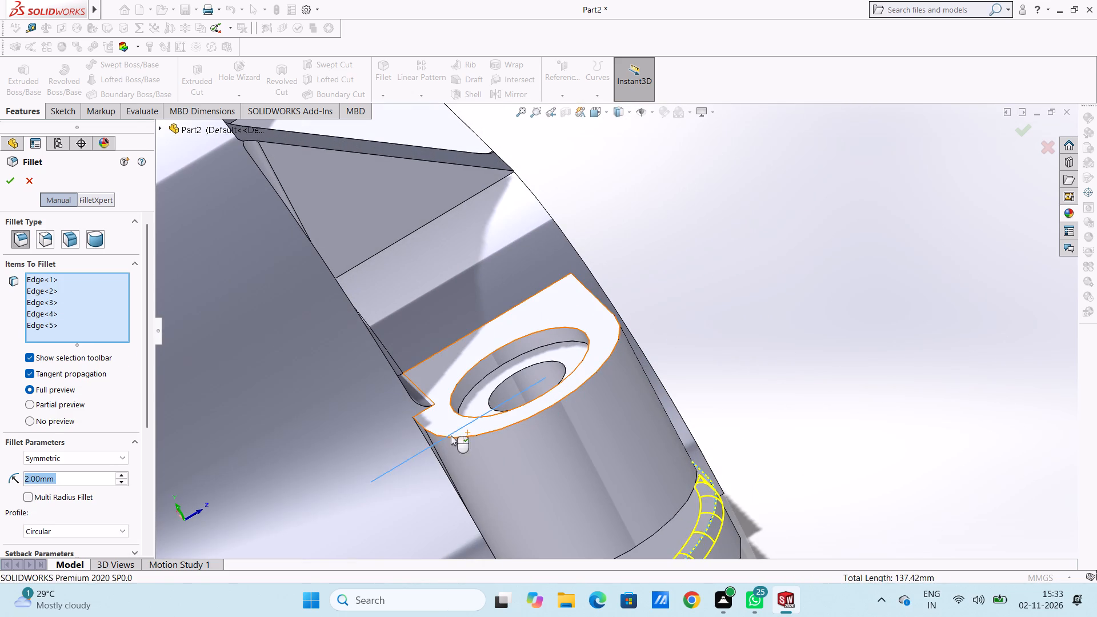
click(451, 435)
click(465, 436)
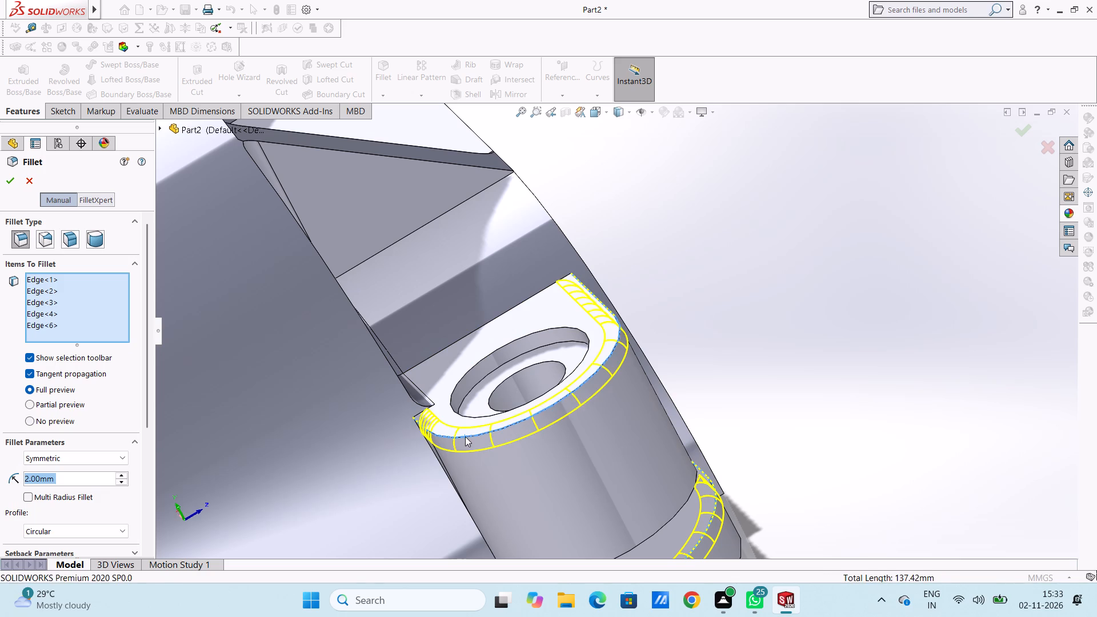
scroll(571, 367, up, 4)
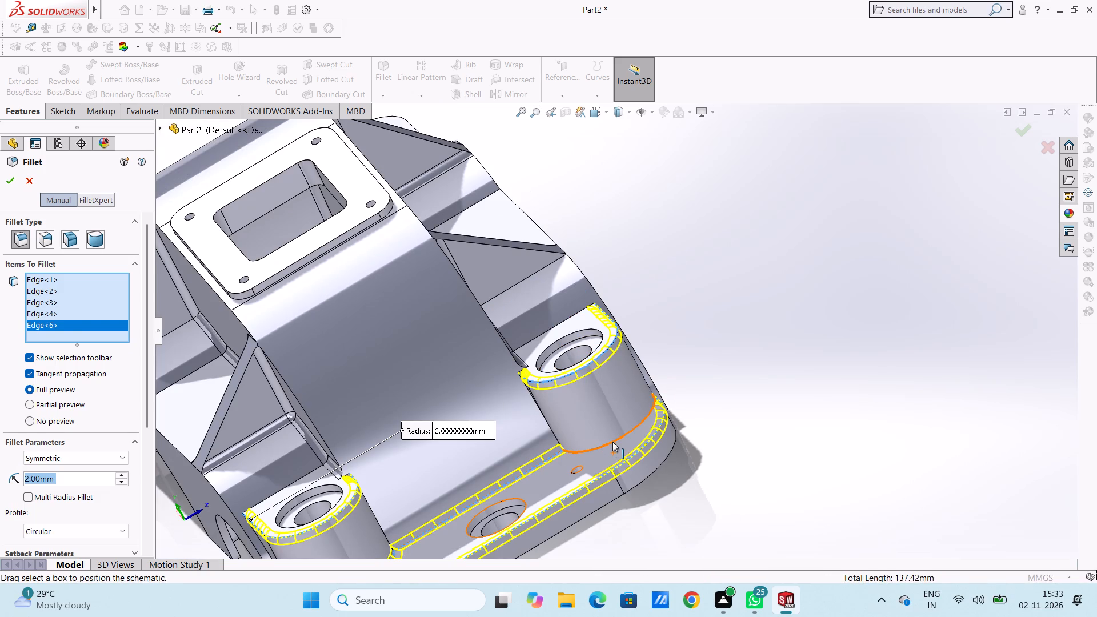
click(612, 442)
Add the outer top edge of the front corner boss at the larger-opening end to the fillet.
middle_drag(709, 320, 669, 364)
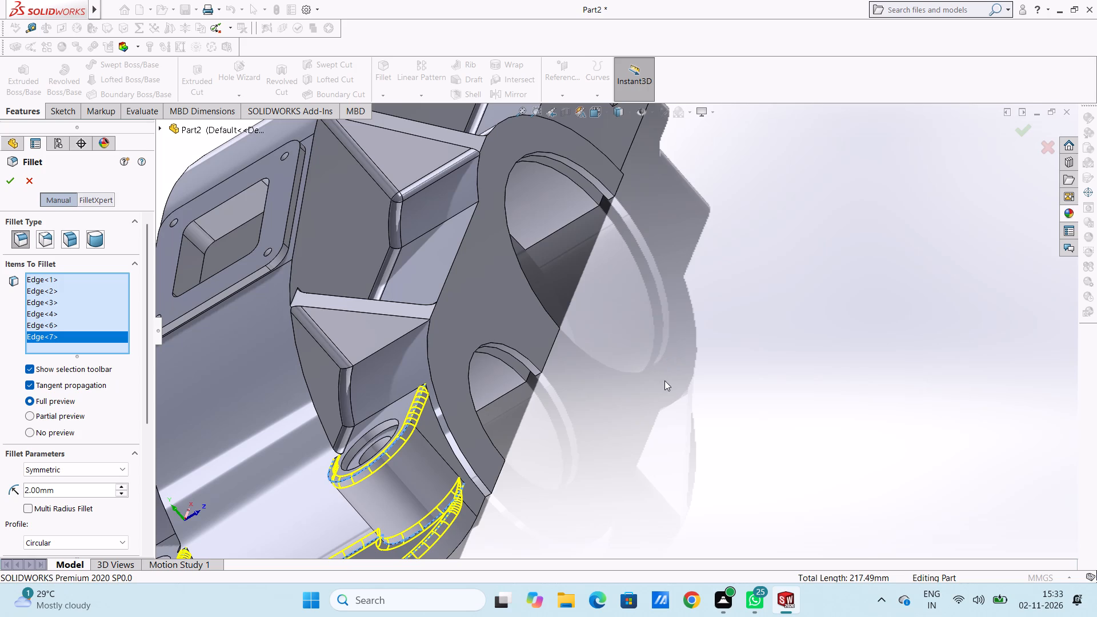
scroll(663, 380, up, 5)
middle_drag(639, 356, 620, 429)
middle_drag(620, 352, 600, 346)
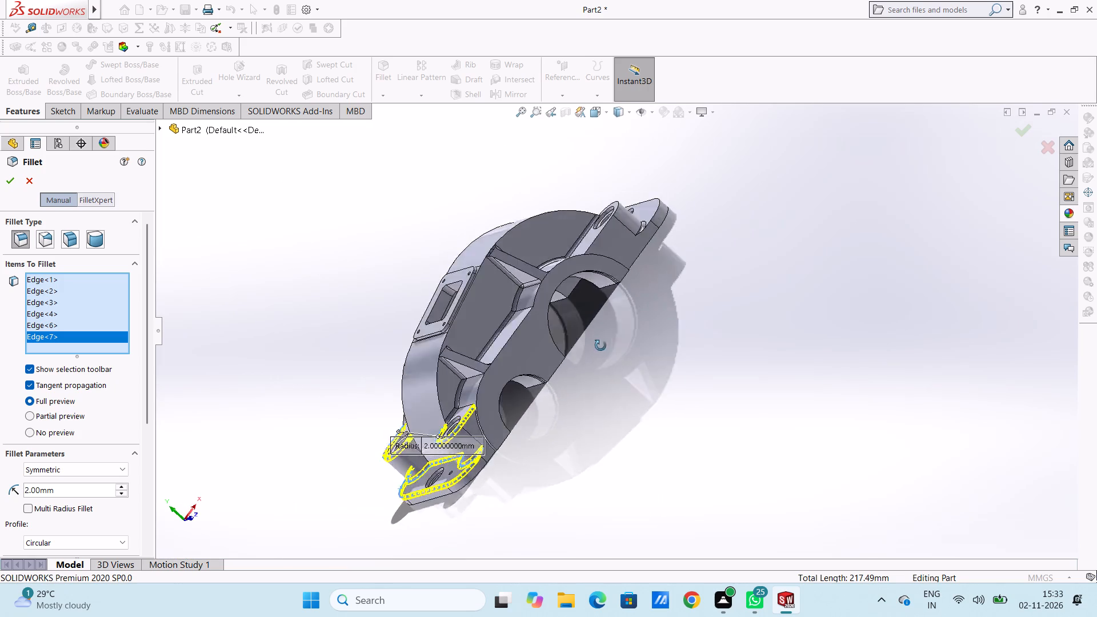
middle_drag(600, 346, 579, 482)
middle_drag(630, 434, 590, 527)
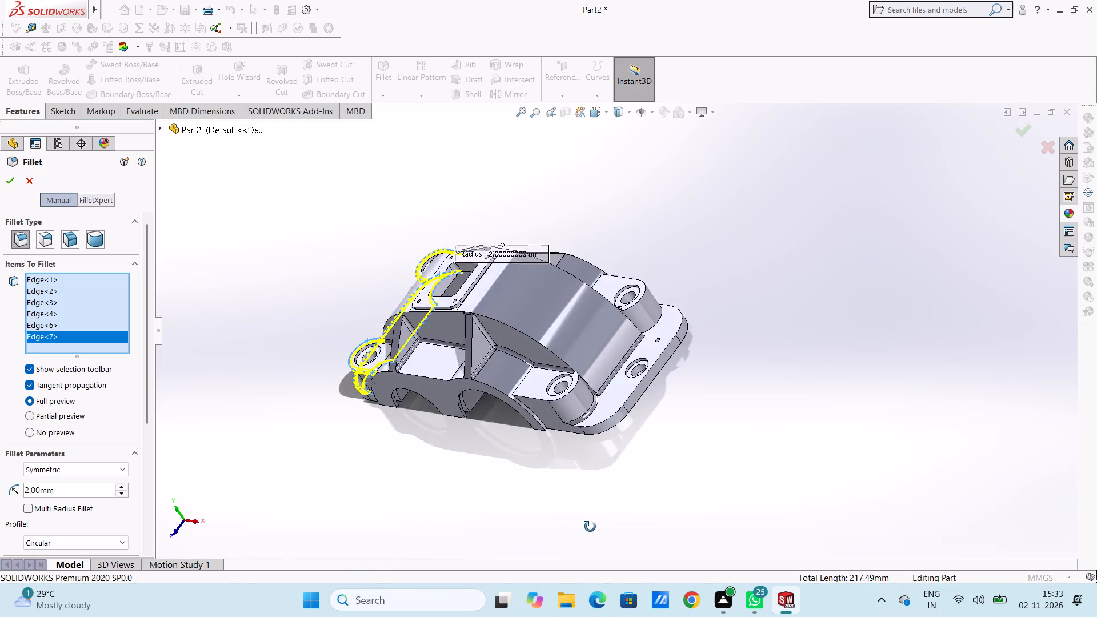
middle_drag(590, 527, 572, 530)
middle_drag(651, 450, 666, 417)
scroll(559, 476, down, 3)
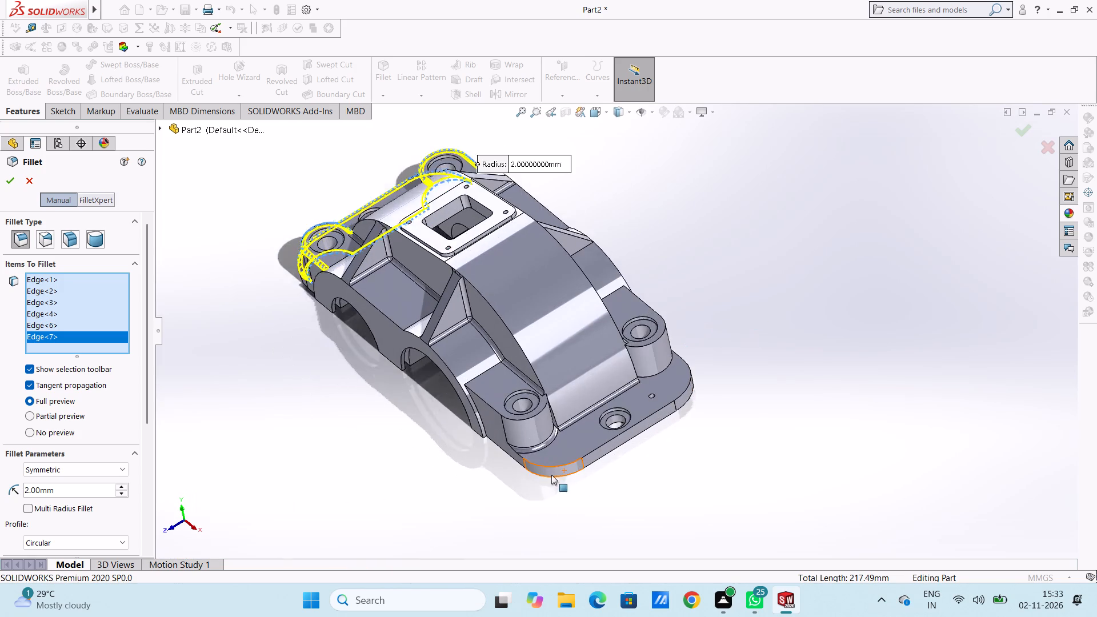
scroll(551, 475, down, 1)
click(462, 335)
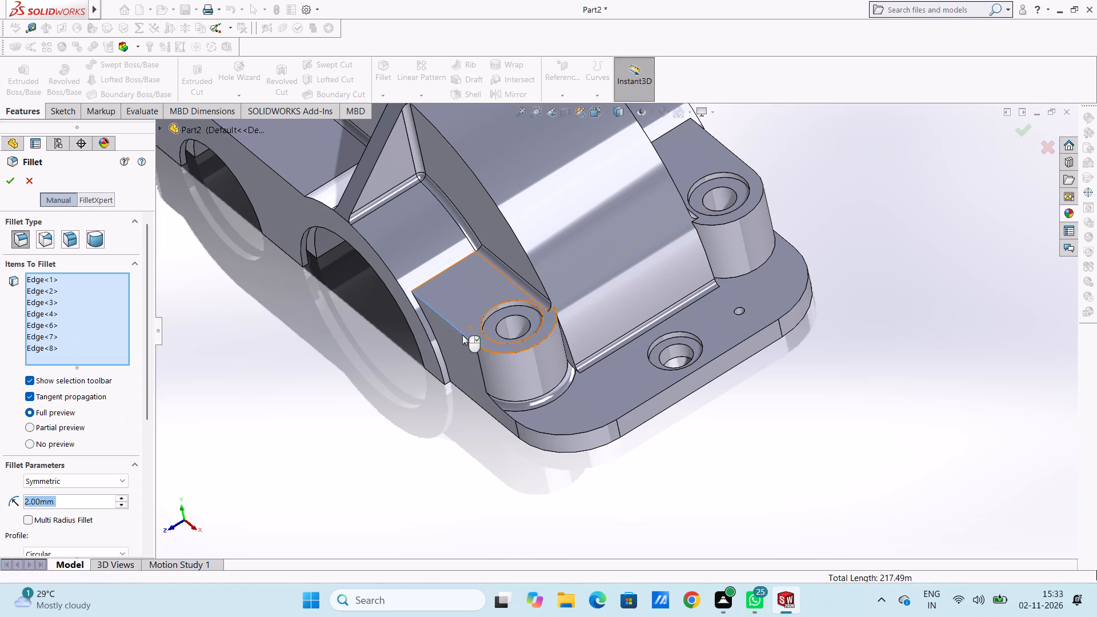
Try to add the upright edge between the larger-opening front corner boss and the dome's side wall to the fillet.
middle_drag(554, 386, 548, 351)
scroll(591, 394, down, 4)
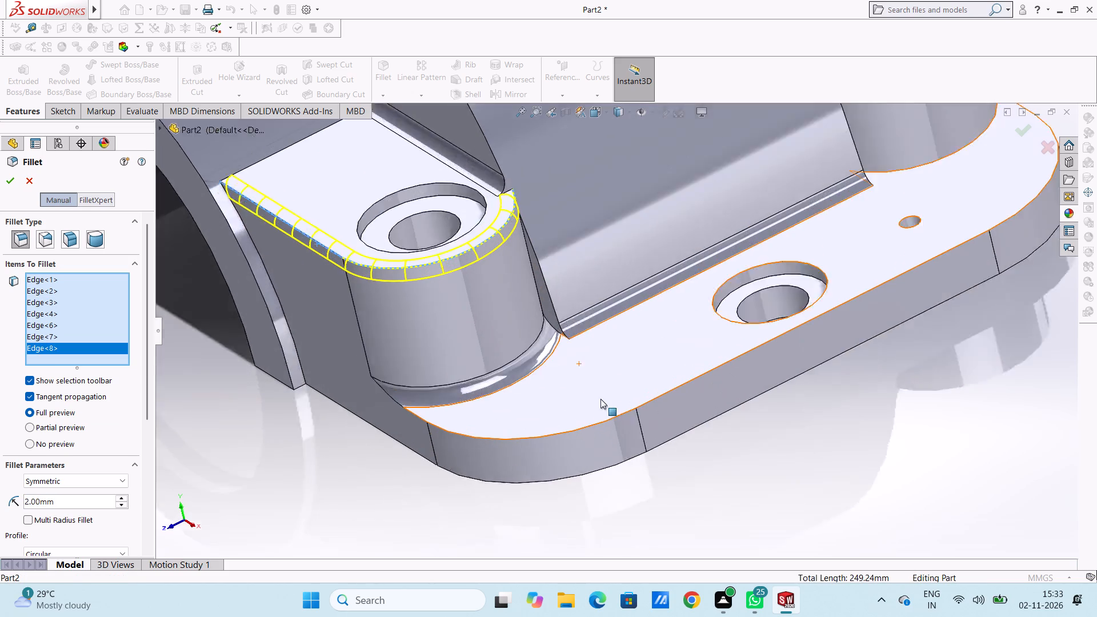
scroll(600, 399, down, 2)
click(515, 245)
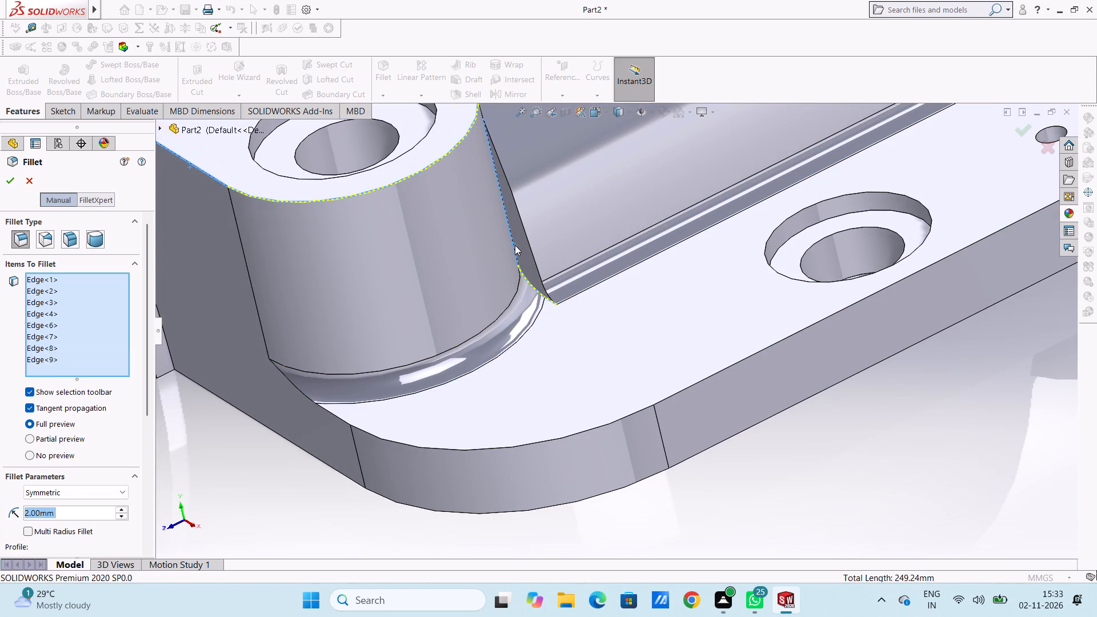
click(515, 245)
Add the outer top edge of the opposite corner boss at the larger-opening end, completing the 2 mm fillet.
scroll(515, 245, up, 6)
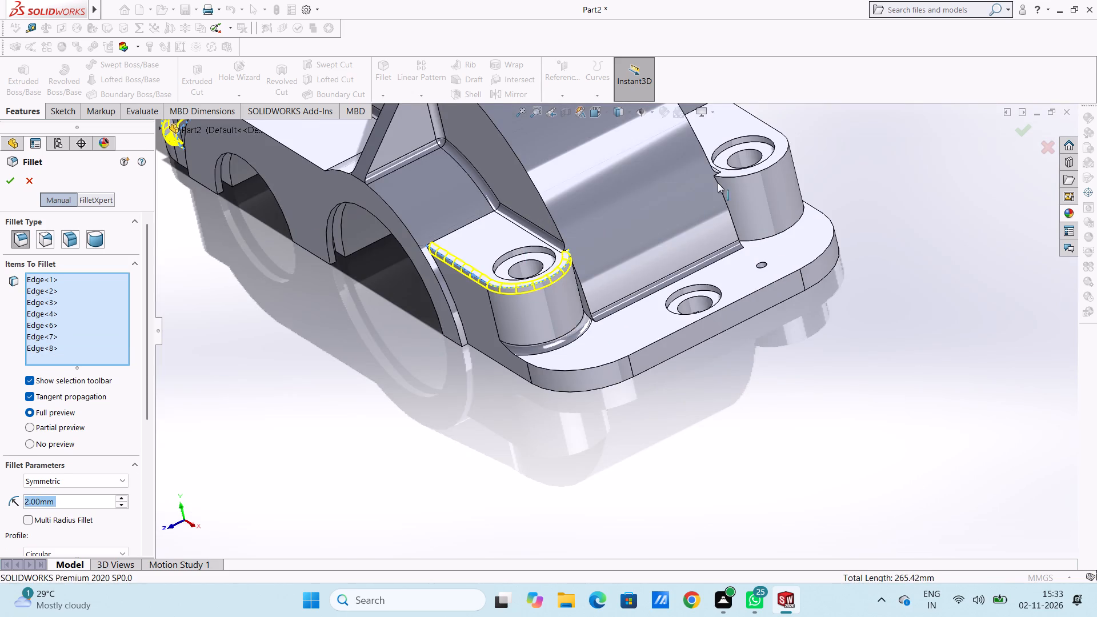
middle_drag(718, 183, 667, 227)
scroll(694, 186, up, 5)
scroll(691, 196, down, 4)
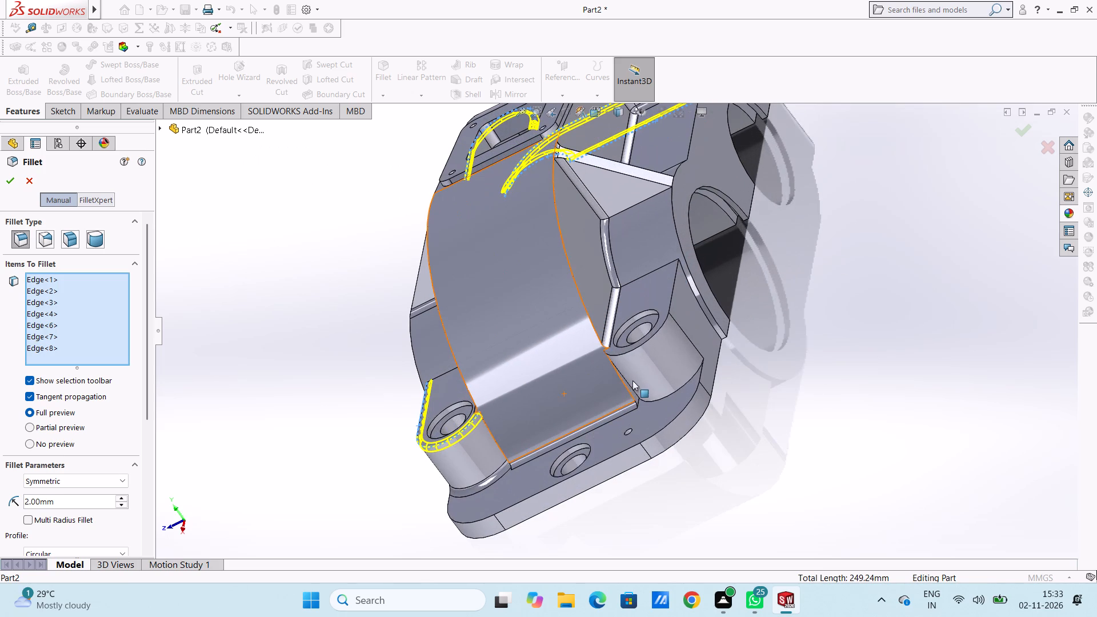
click(643, 346)
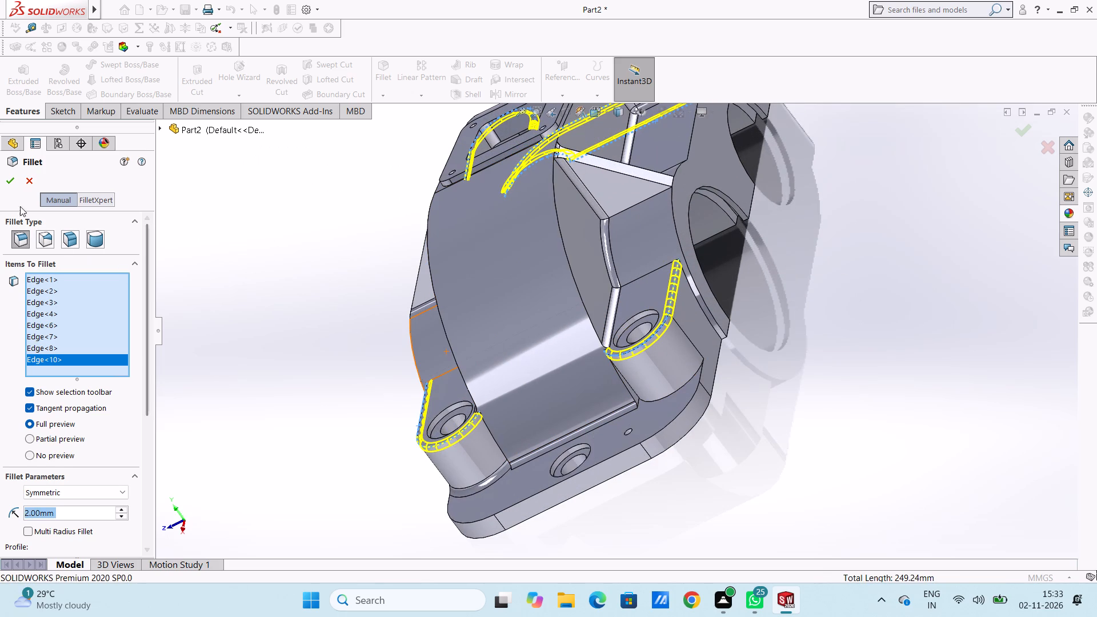
click(11, 181)
Start a new fillet on the upright edge between the larger-opening front corner boss and the dome's side wall.
scroll(381, 354, up, 4)
middle_drag(410, 400, 442, 344)
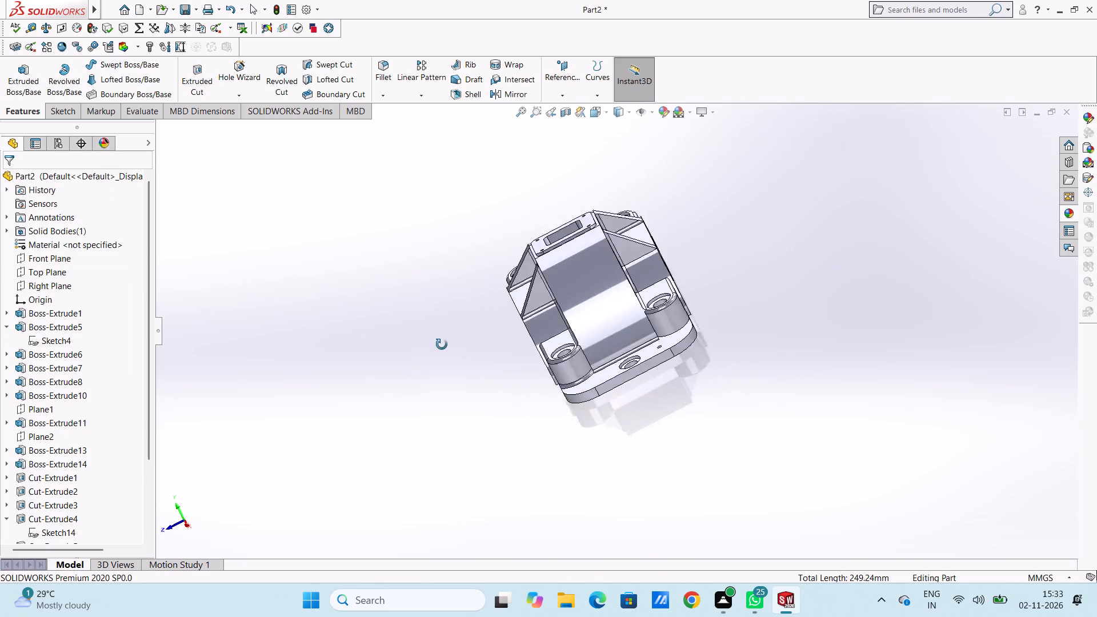
middle_drag(442, 344, 482, 330)
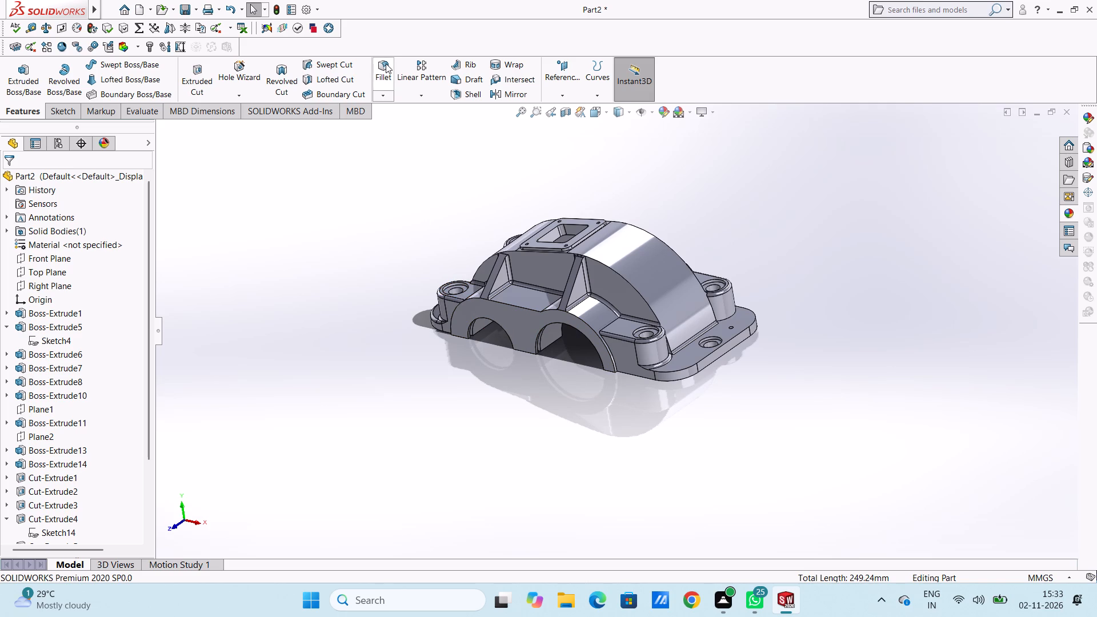
click(386, 63)
scroll(663, 318, down, 5)
middle_drag(647, 376, 634, 376)
scroll(650, 375, down, 3)
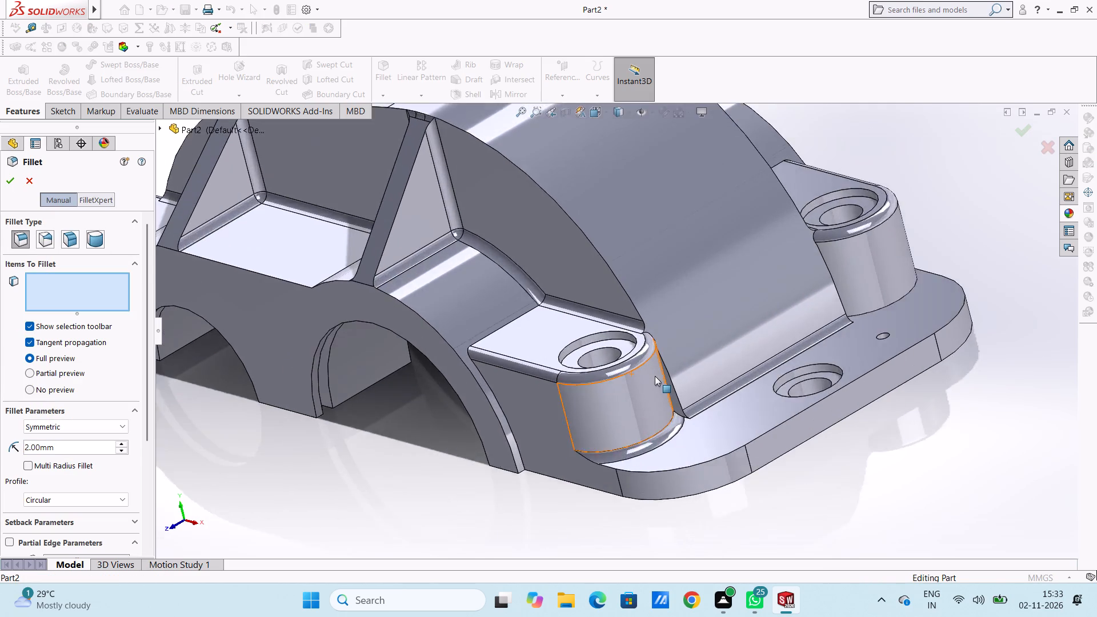
scroll(655, 376, down, 2)
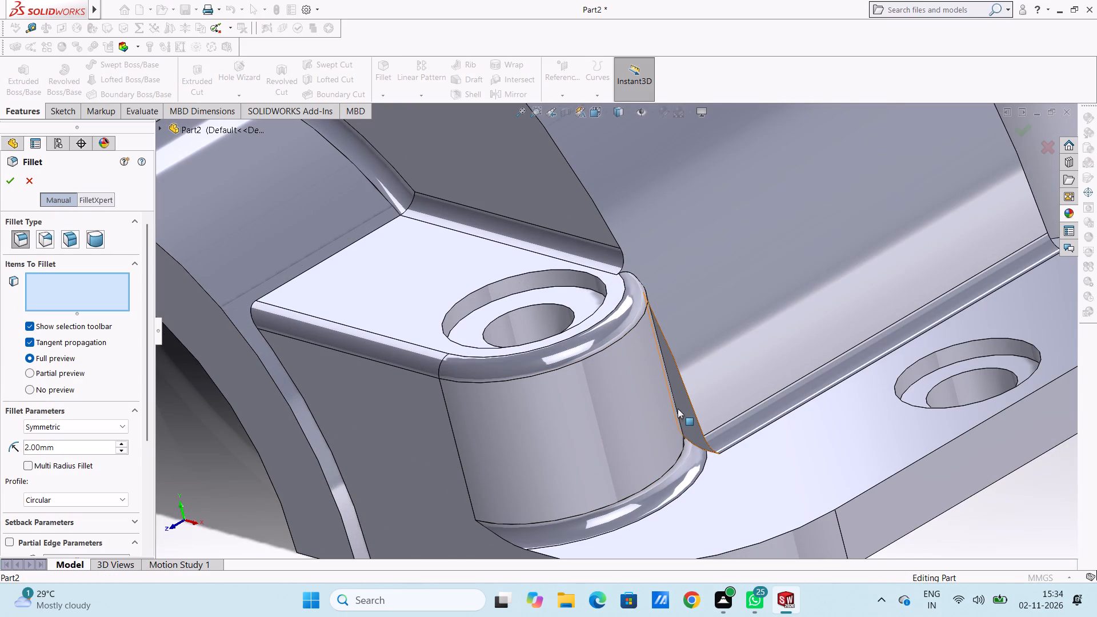
scroll(677, 402, down, 6)
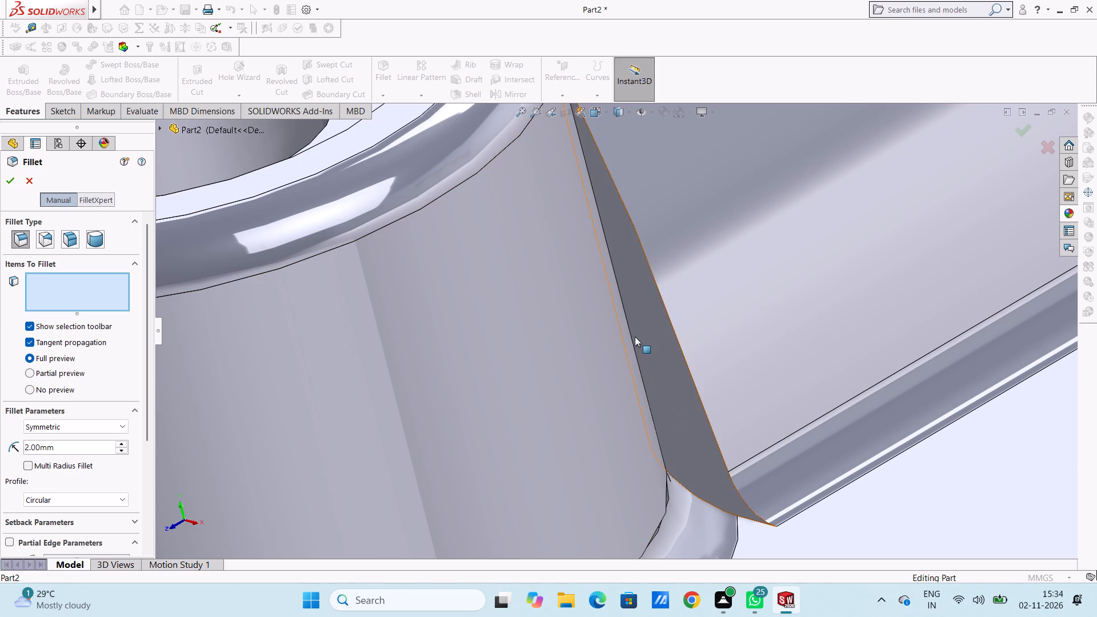
click(632, 335)
click(632, 335)
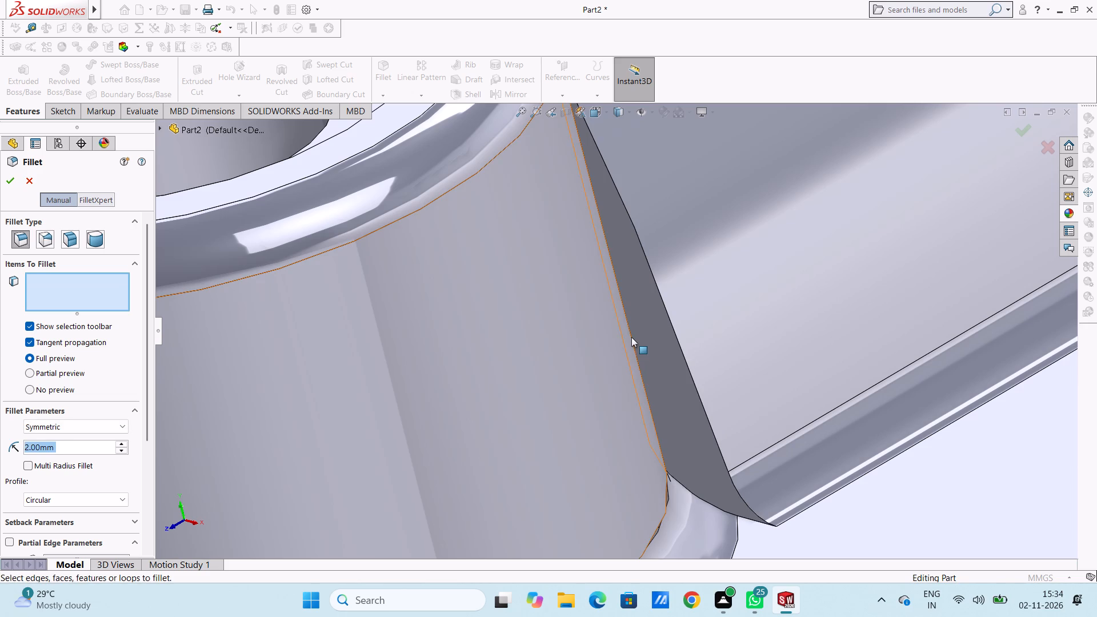
click(631, 337)
click(631, 337)
scroll(632, 309, up, 5)
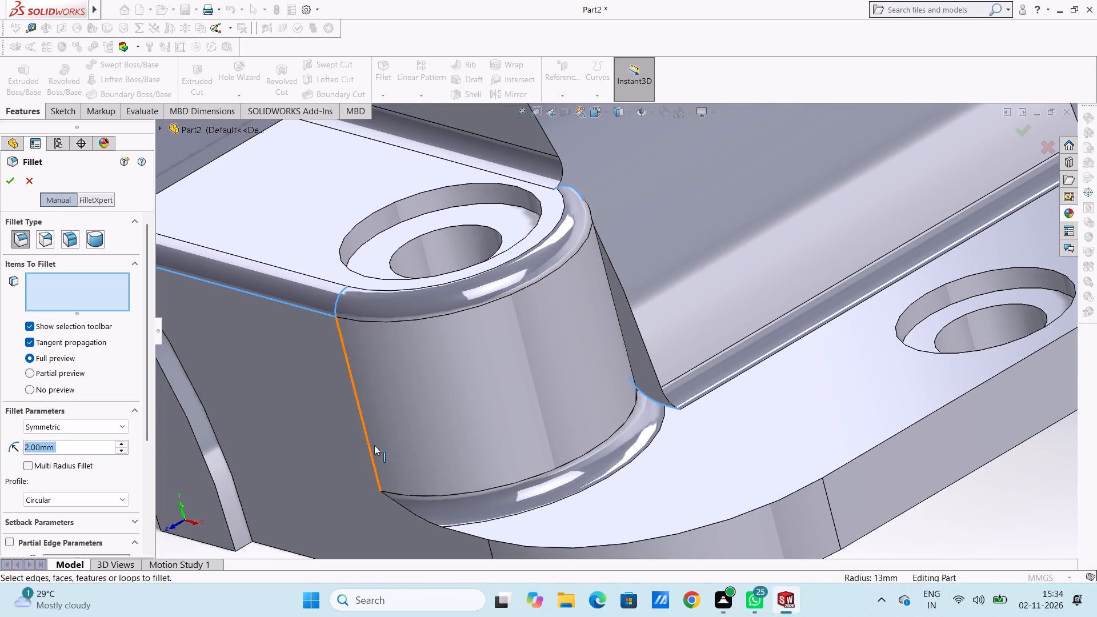
scroll(376, 442, up, 5)
click(377, 460)
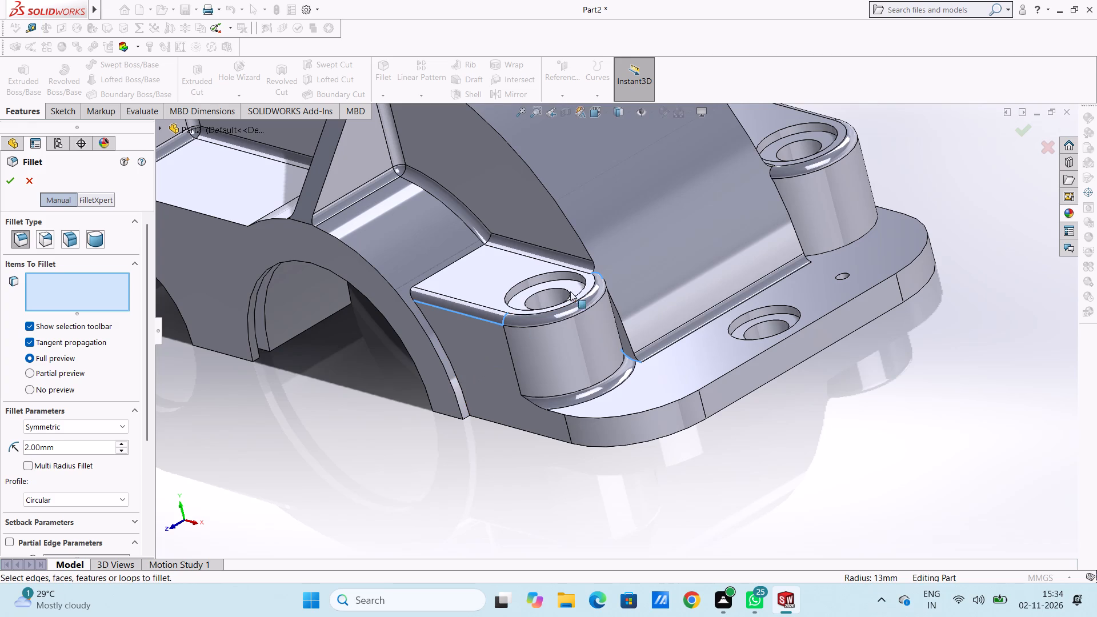
click(630, 358)
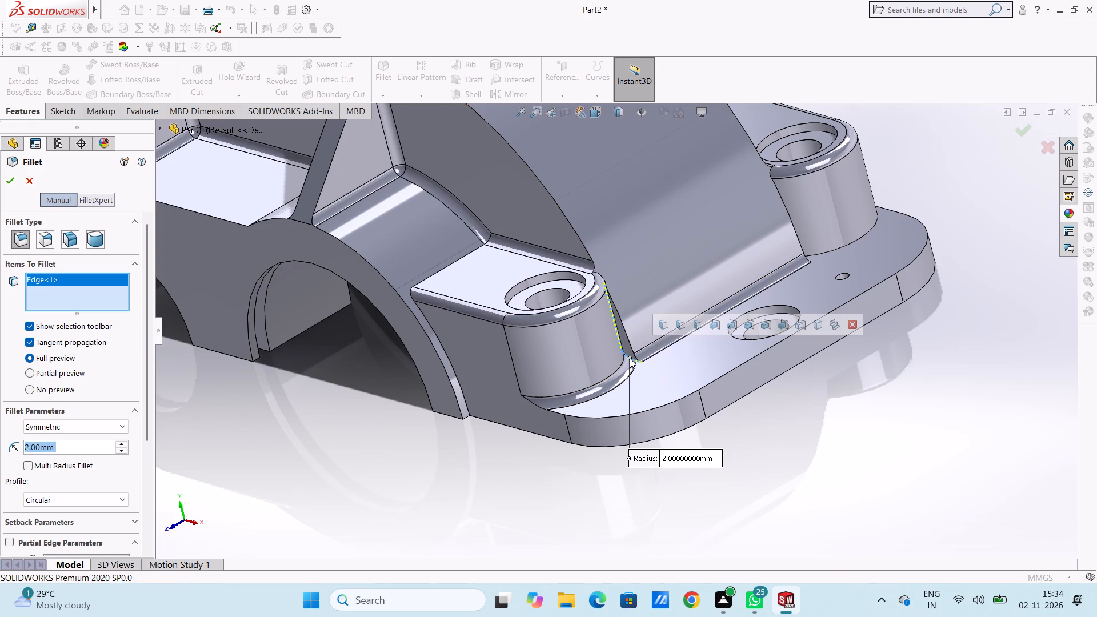
Add the matching upright edge between the opposite larger-opening corner boss and the dome's side wall to the fillet.
middle_drag(780, 229, 728, 328)
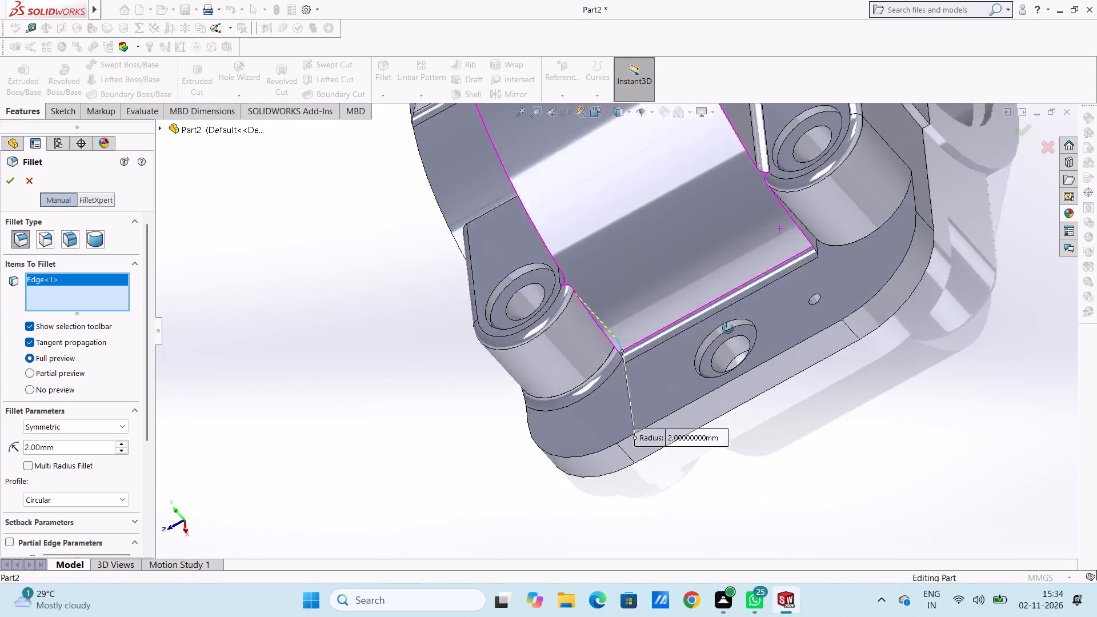
middle_drag(728, 328, 722, 340)
scroll(789, 236, down, 6)
middle_drag(766, 206, 779, 166)
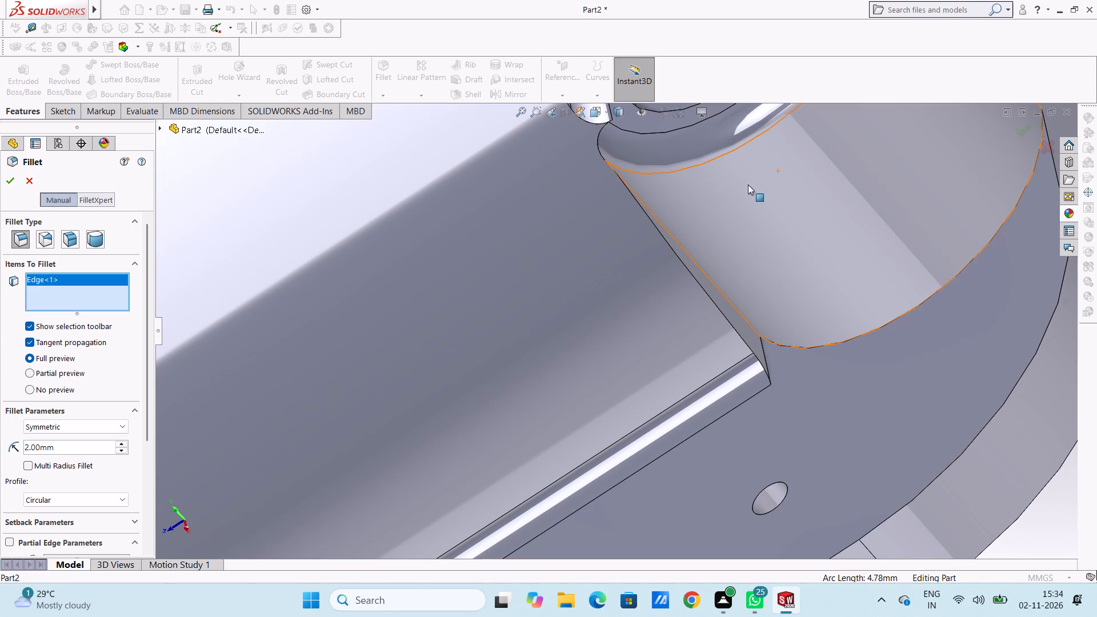
click(656, 219)
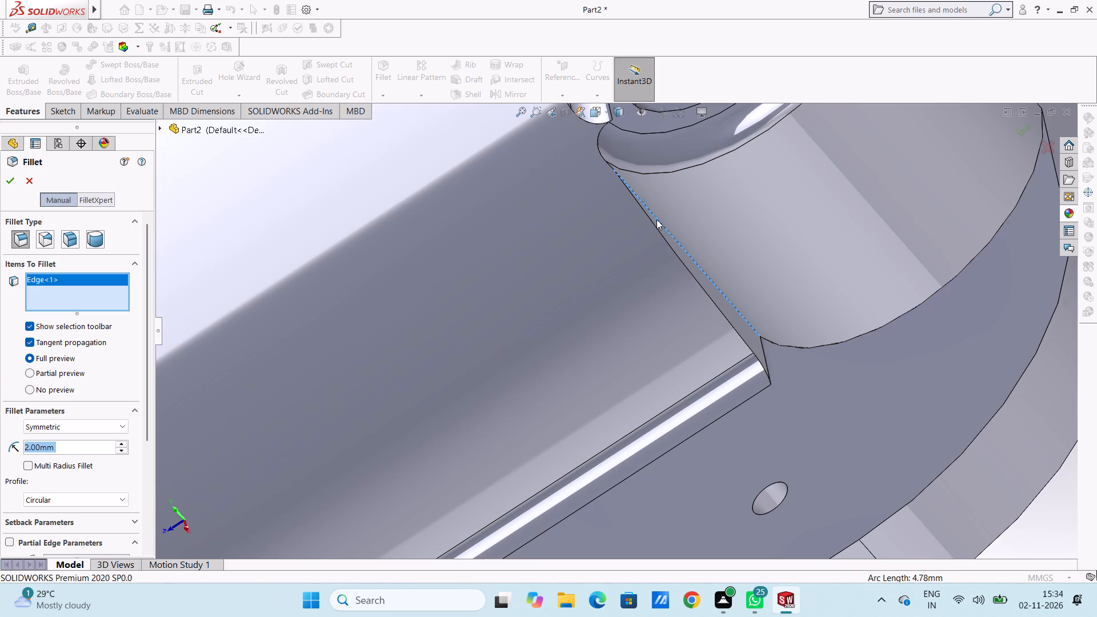
Set the fillet radius to 1 mm and apply it to the two upright boss edges.
scroll(777, 282, up, 5)
scroll(591, 378, up, 5)
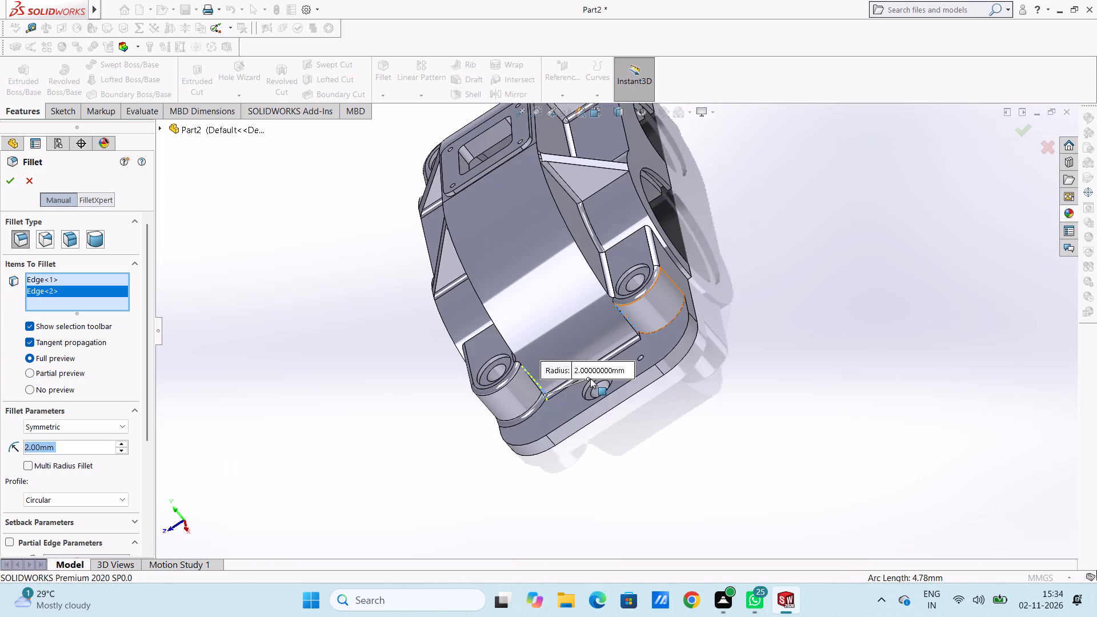
middle_drag(411, 446, 423, 411)
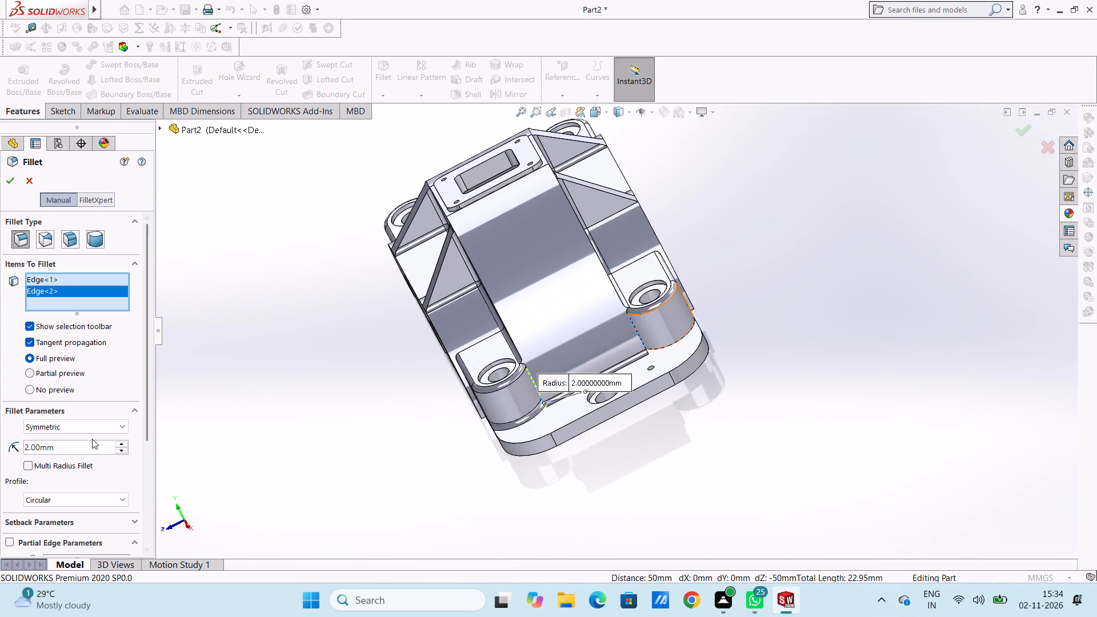
double_click(84, 444)
key(1)
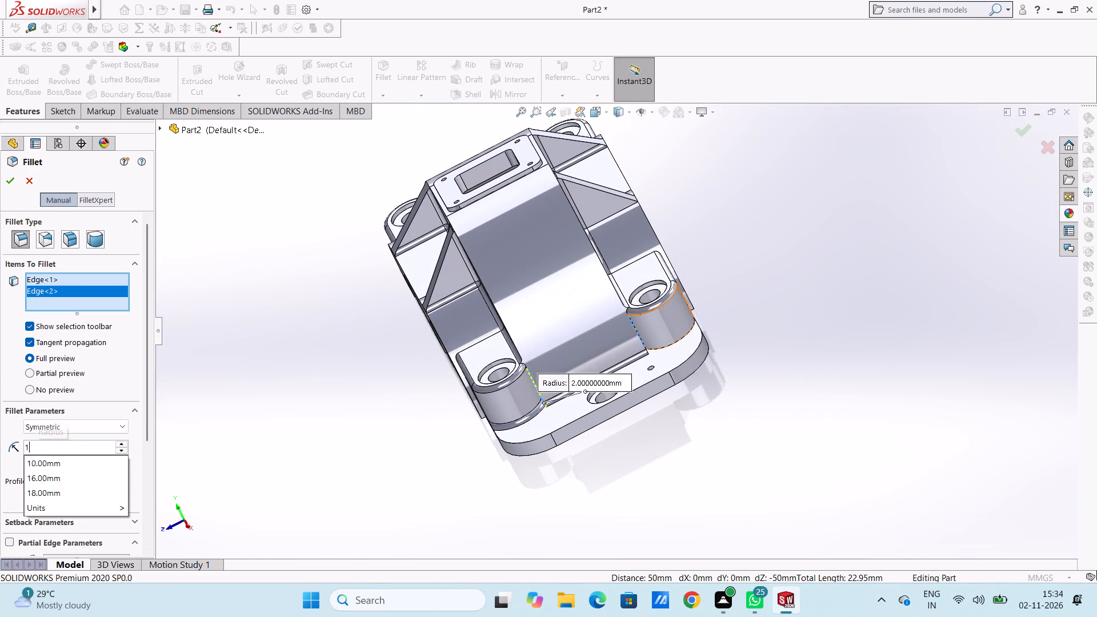
key(Return)
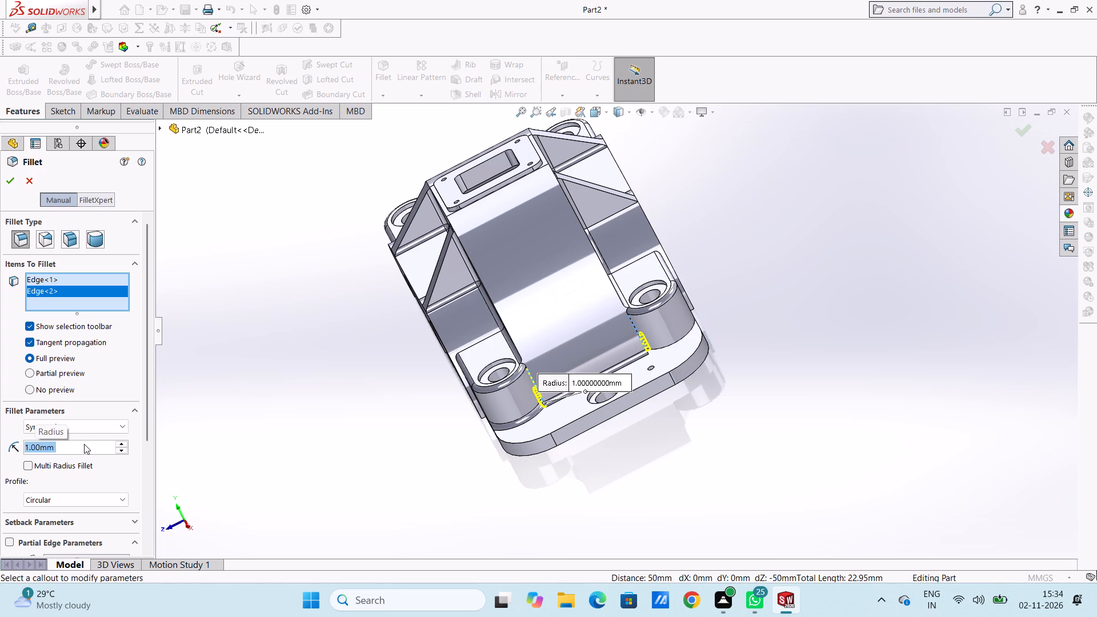
click(14, 180)
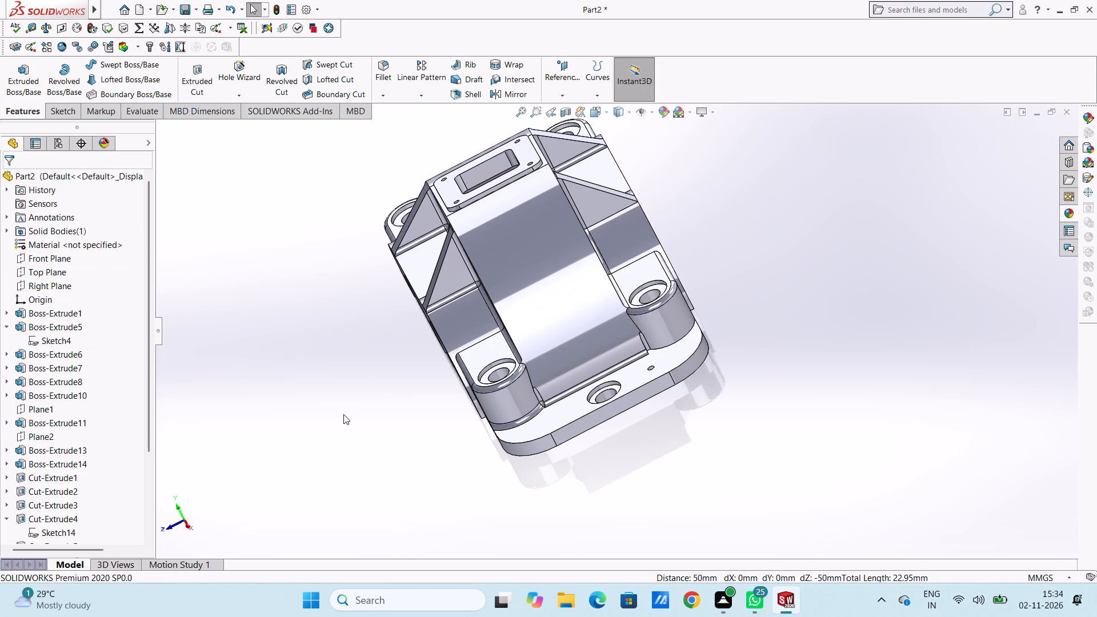
Examine the filleted joints between the larger-opening corner bosses, dome wall and flange from several angles.
middle_drag(334, 440, 319, 485)
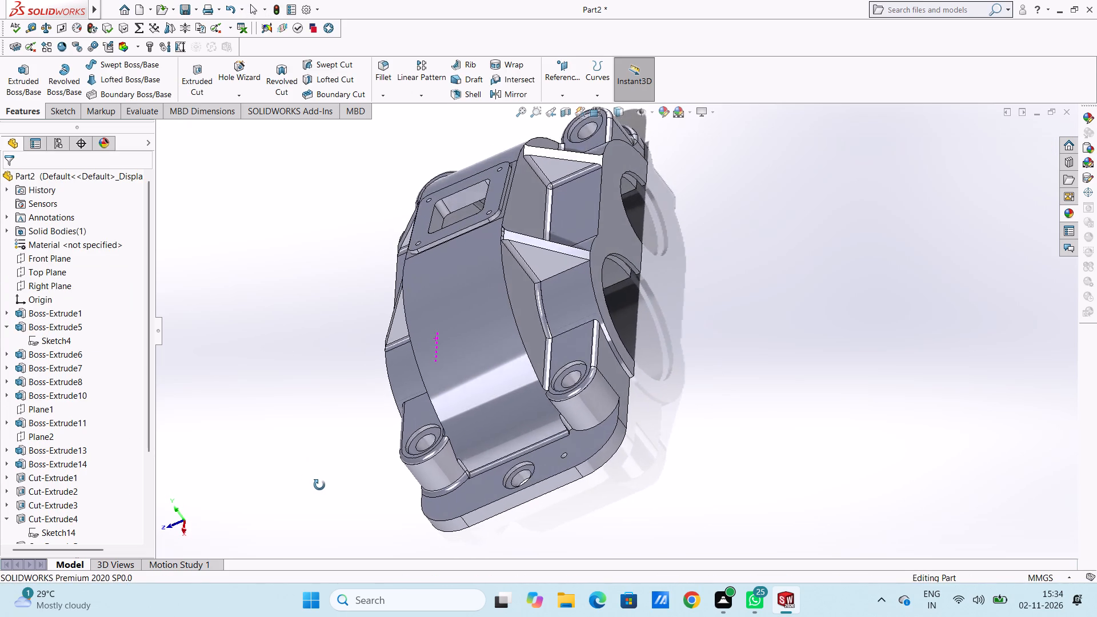
middle_drag(319, 485, 359, 438)
scroll(590, 452, down, 5)
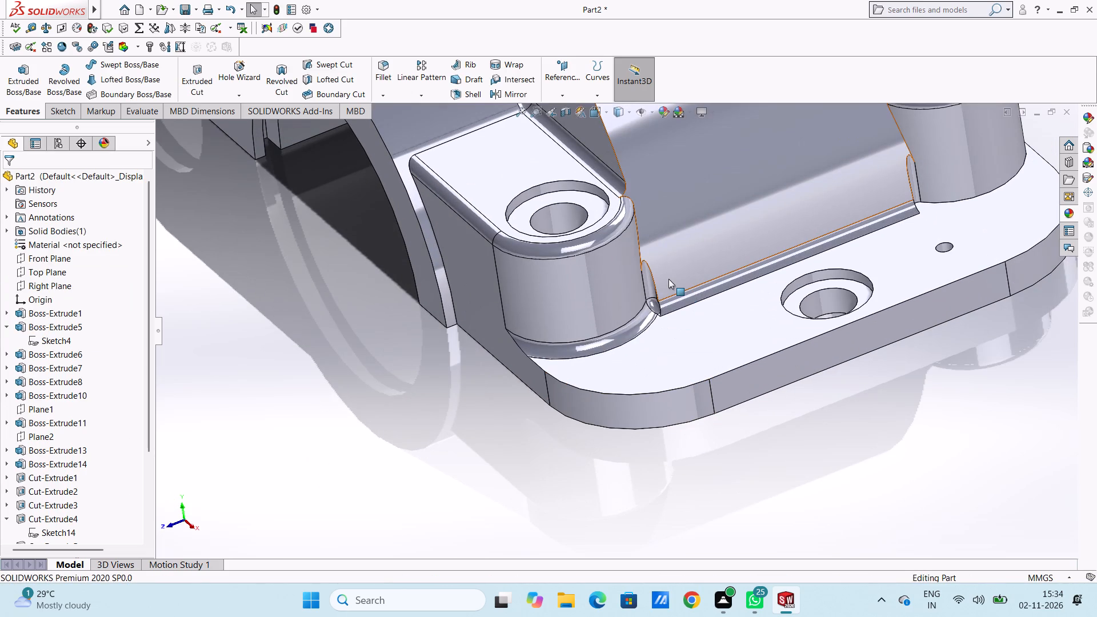
scroll(668, 279, up, 3)
middle_drag(654, 278, 597, 326)
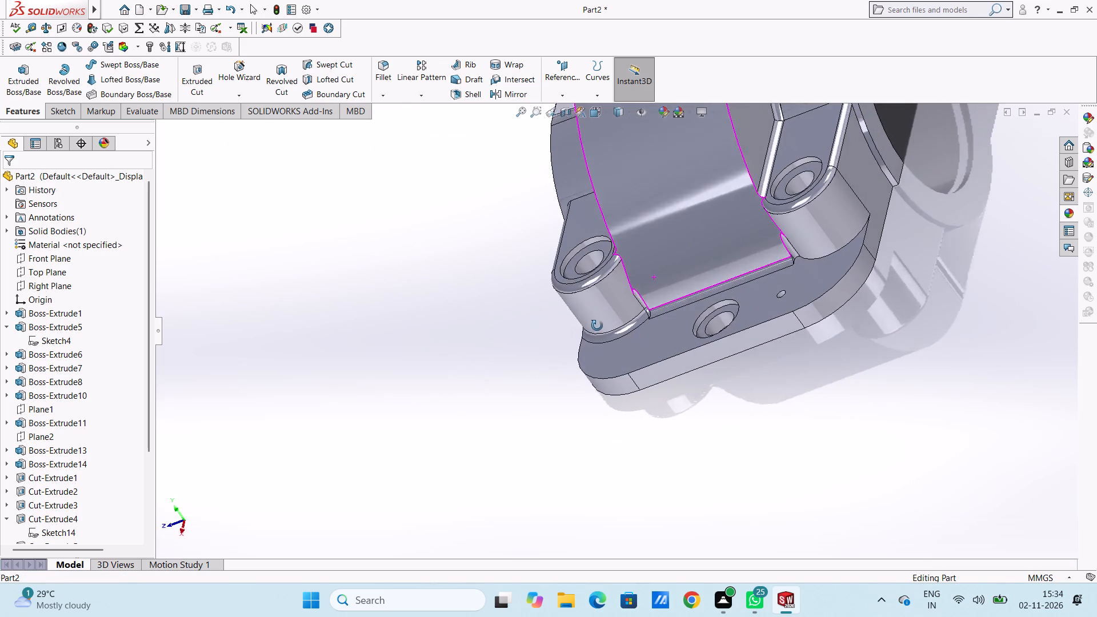
middle_drag(597, 326, 589, 330)
scroll(460, 374, up, 3)
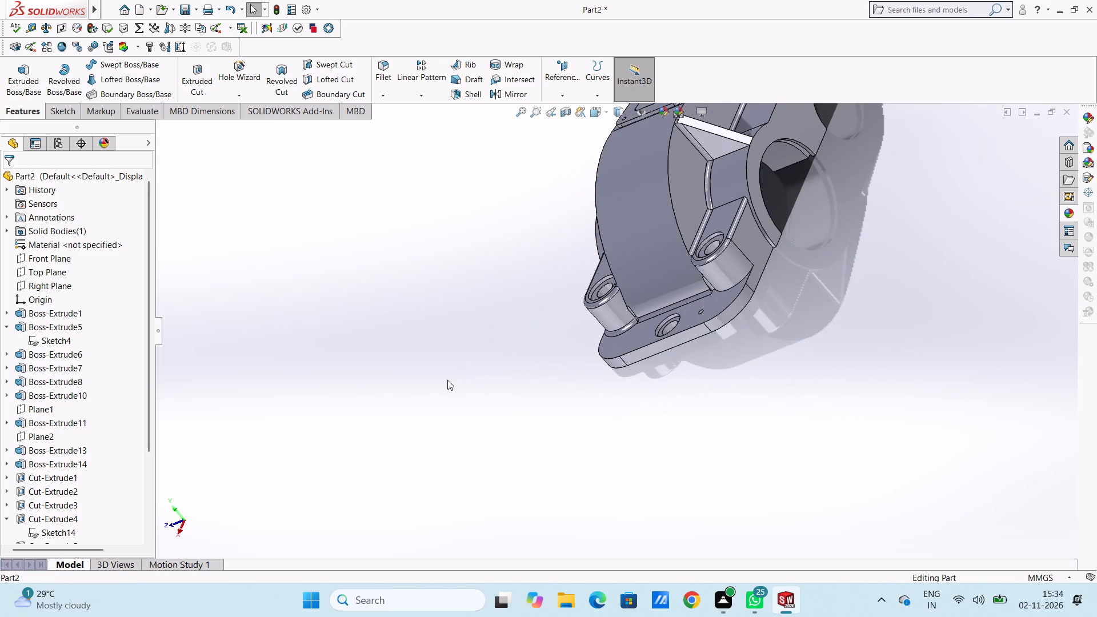
key(ctrl+7)
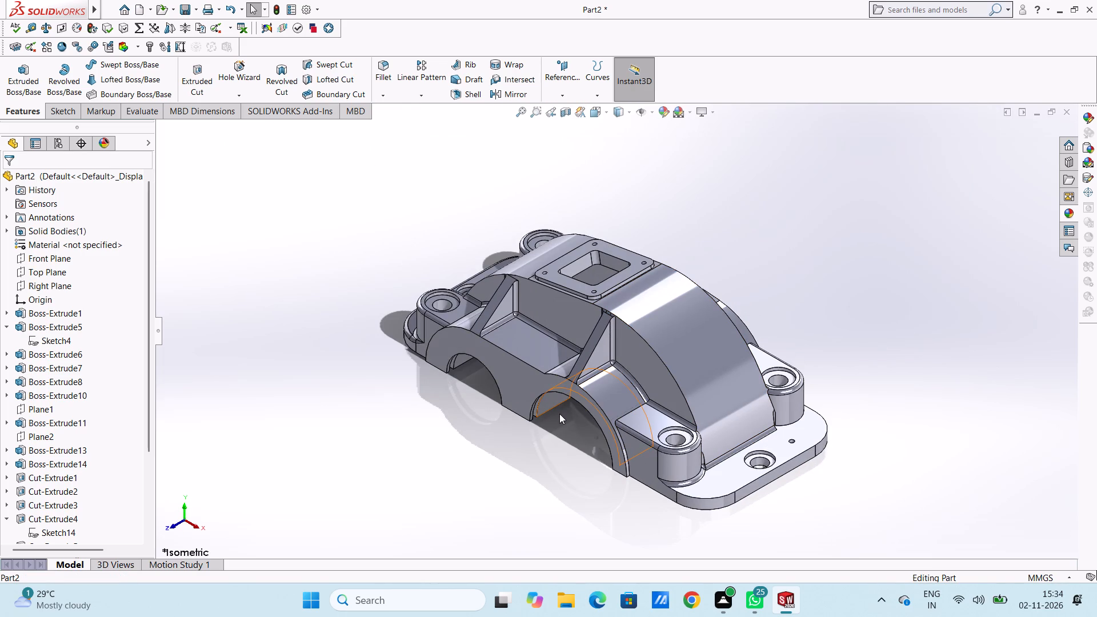
Fillet the base edge around the raised rectangular pad on top of the dome with a 1 mm radius.
scroll(580, 241, down, 7)
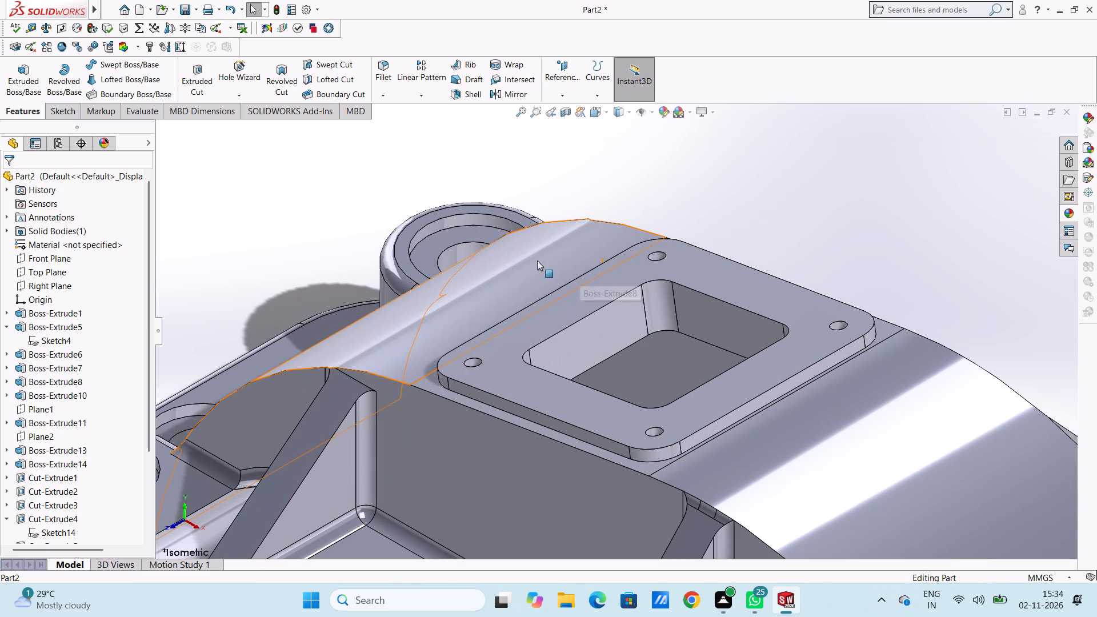
click(383, 70)
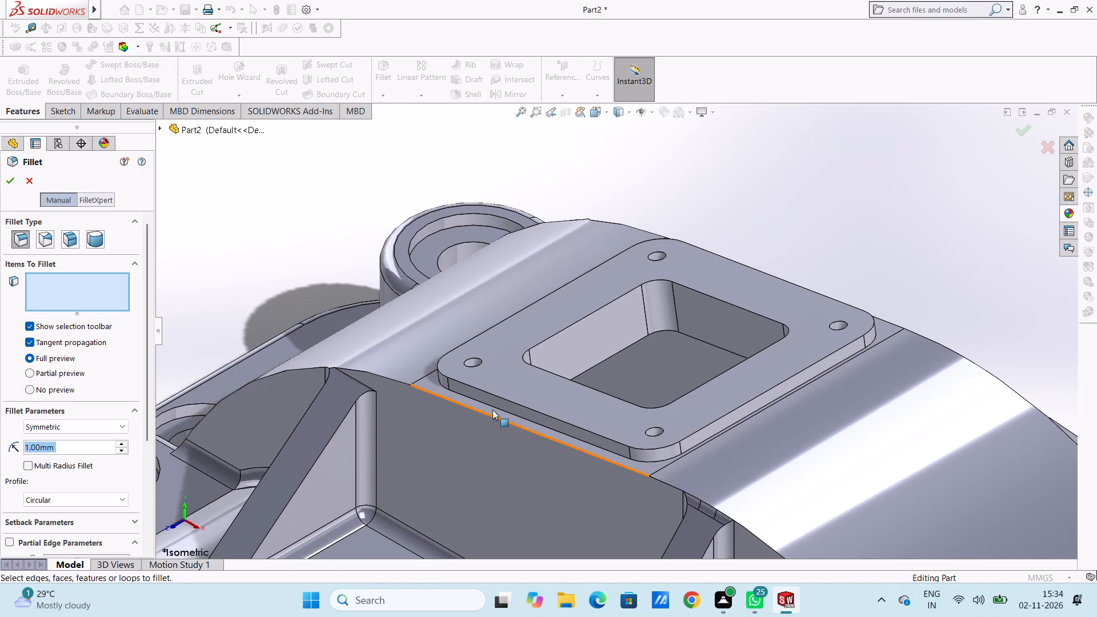
click(498, 408)
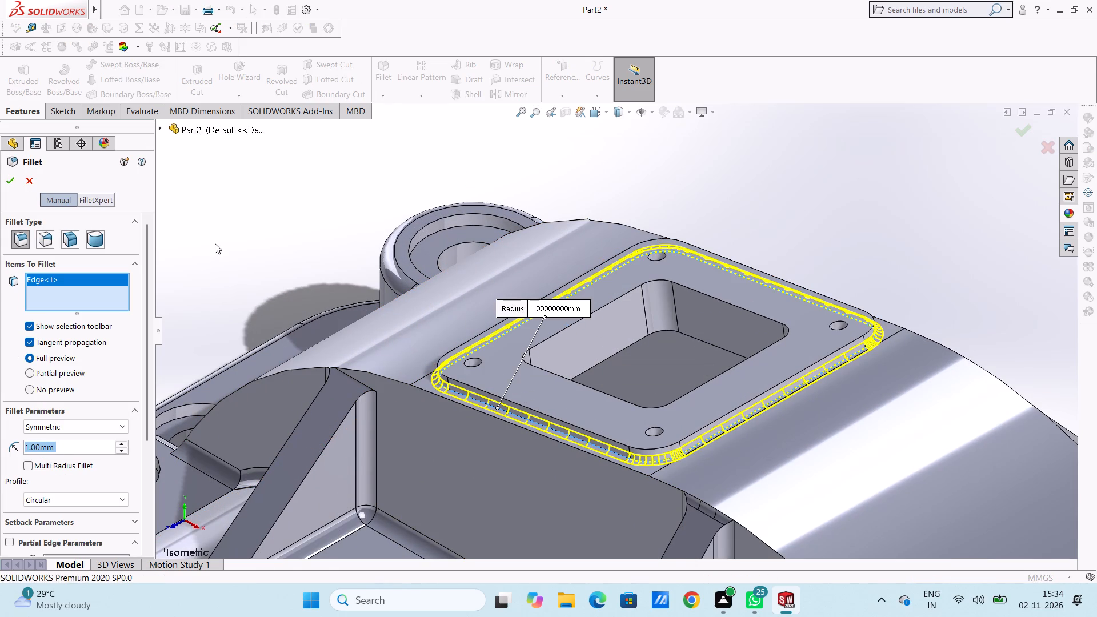
click(11, 184)
Examine the whole housing cover from several sides, ending in the isometric view.
scroll(429, 267, up, 5)
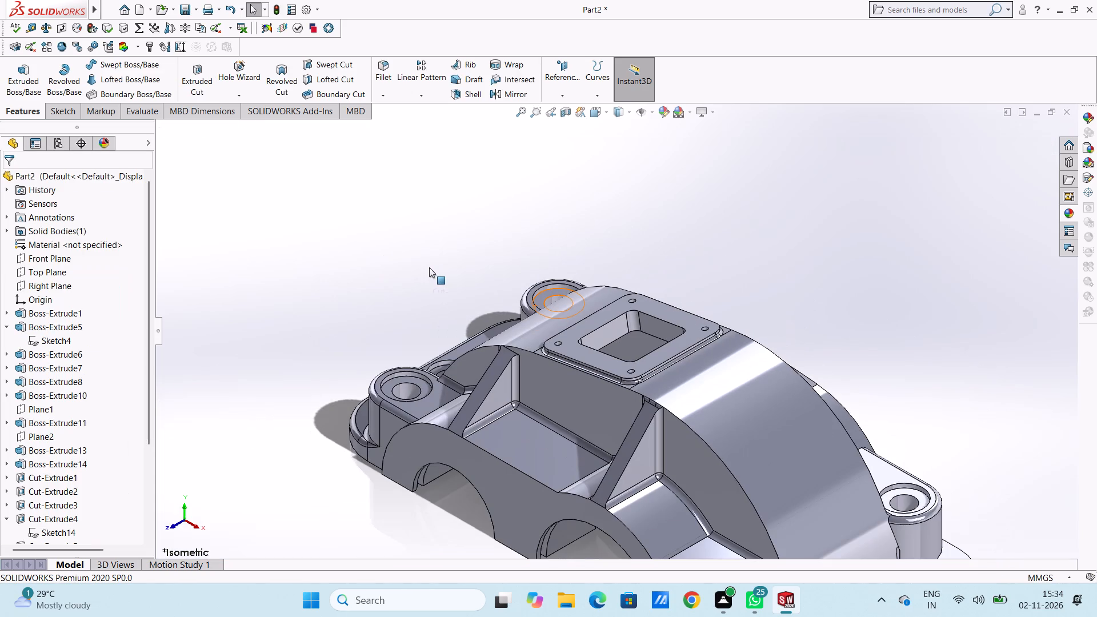
scroll(394, 310, up, 2)
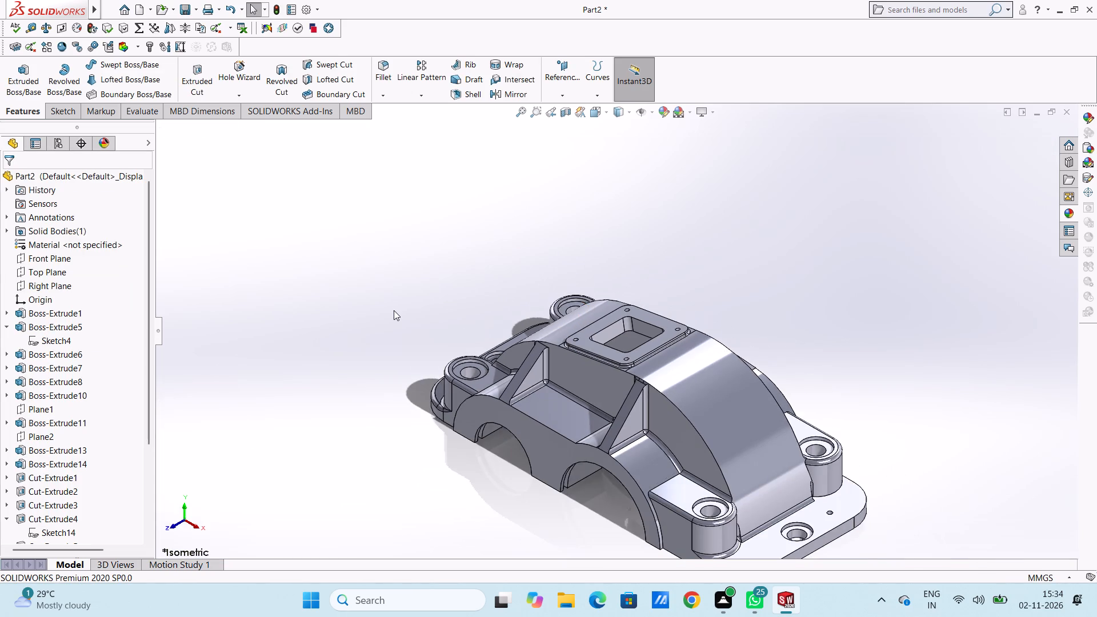
middle_drag(394, 316, 400, 322)
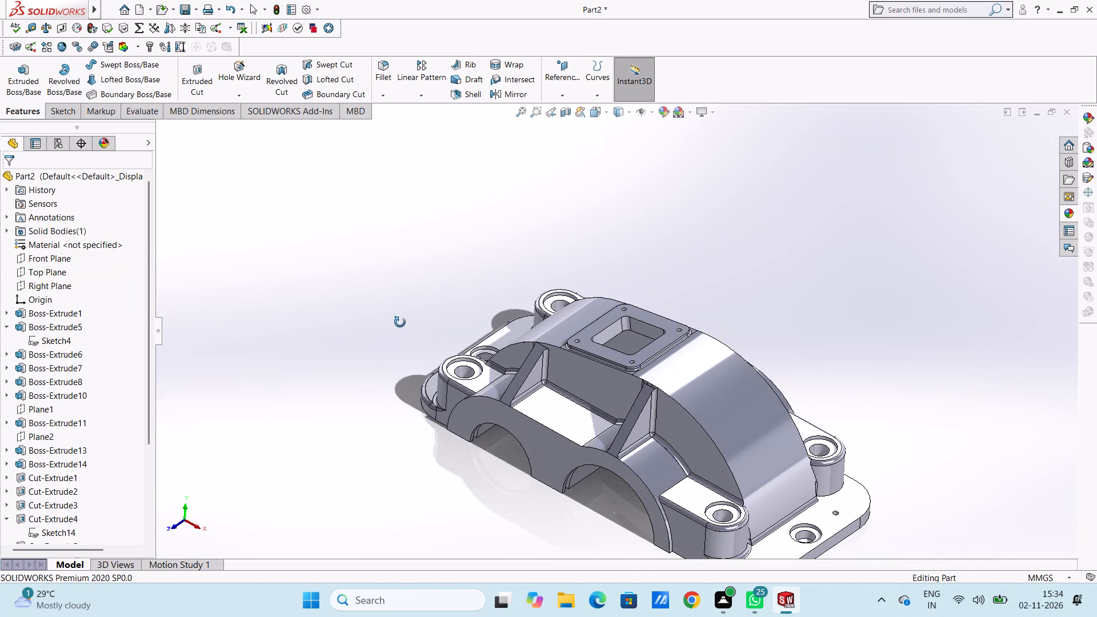
middle_drag(400, 322, 403, 327)
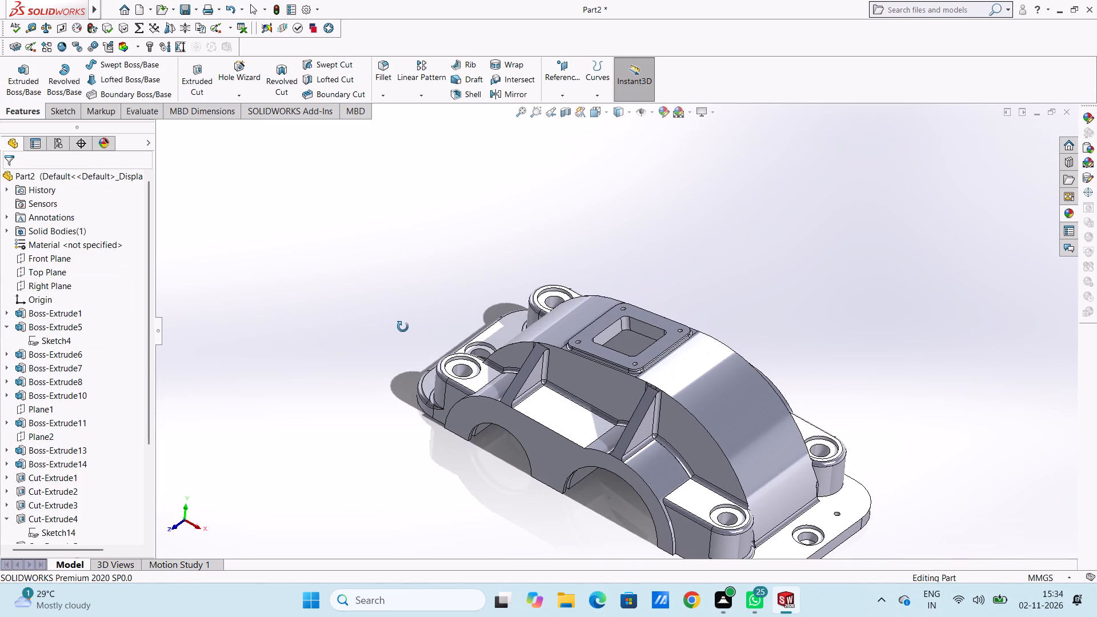
middle_drag(403, 327, 439, 335)
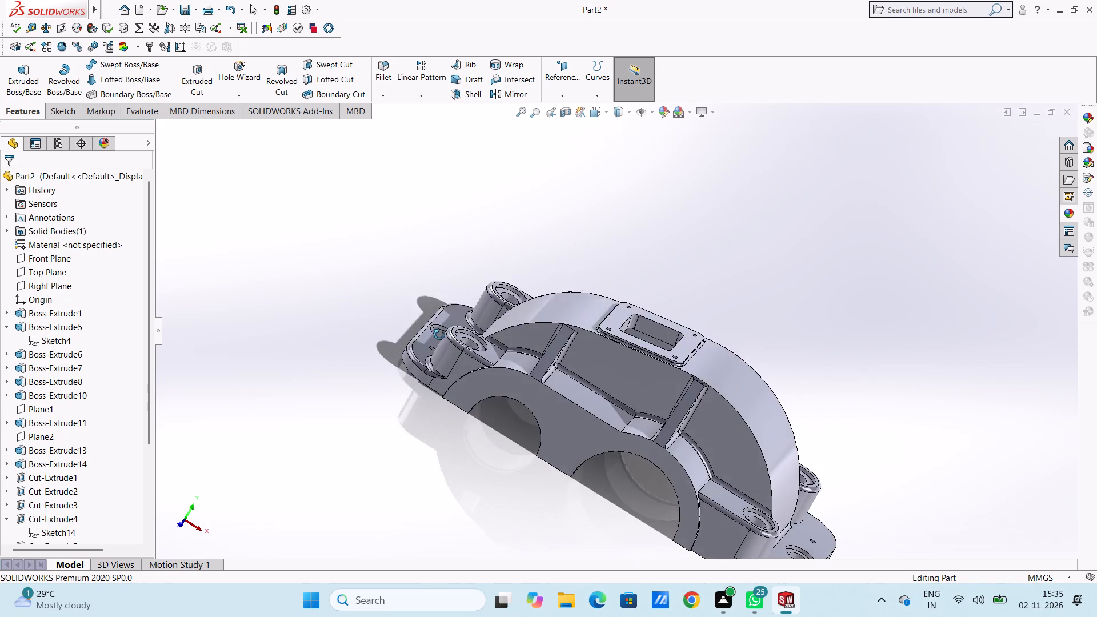
middle_drag(439, 335, 395, 302)
middle_drag(529, 429, 571, 359)
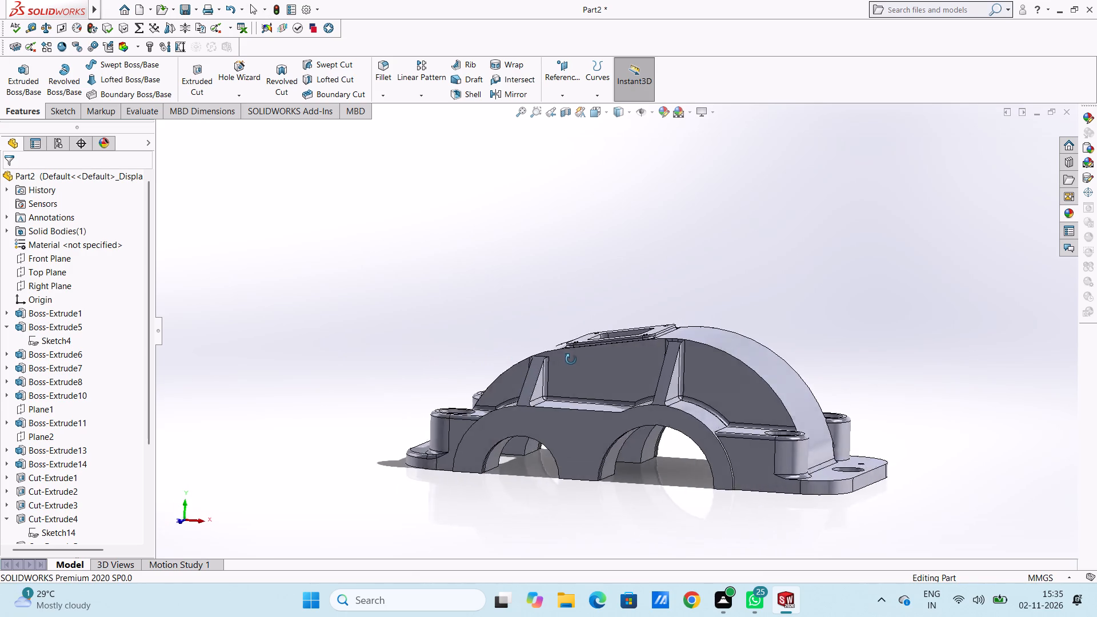
middle_drag(571, 359, 391, 400)
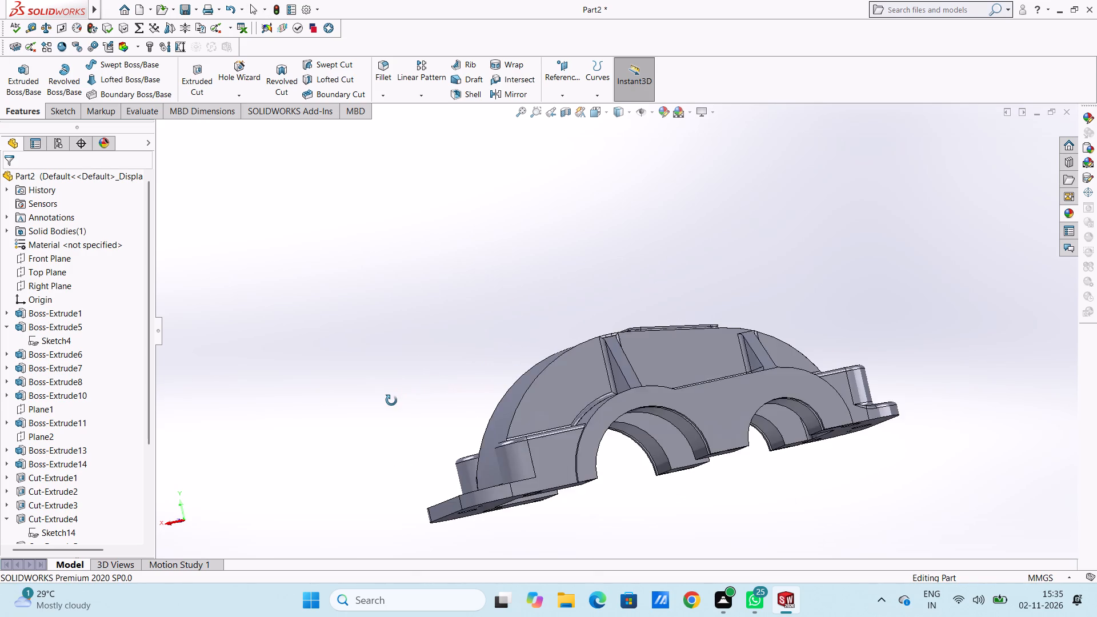
middle_drag(391, 400, 568, 423)
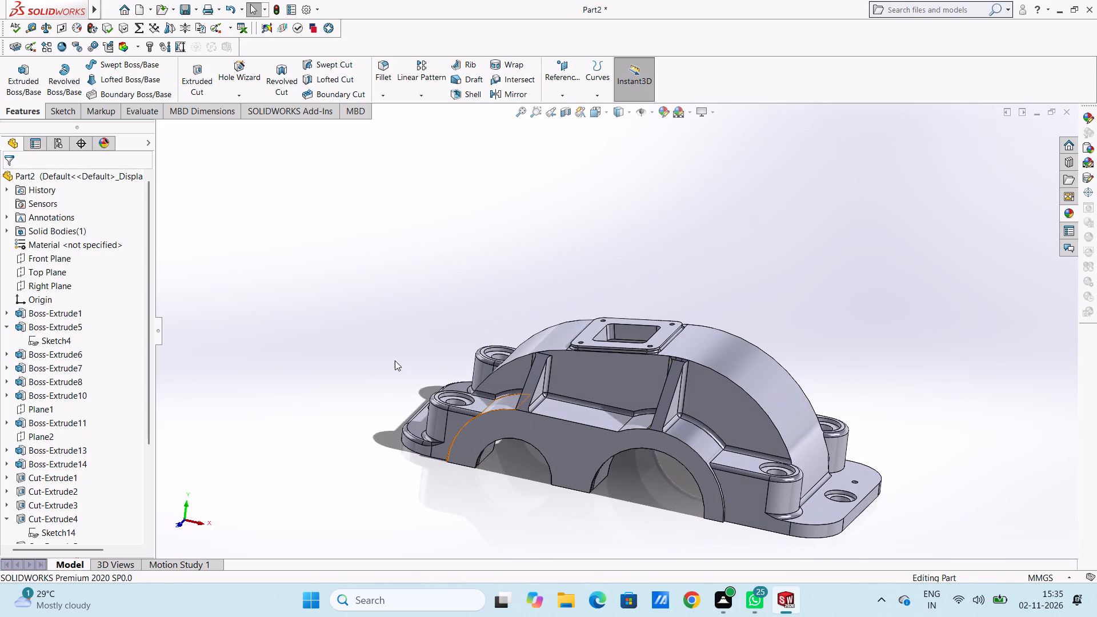
key(ctrl+7)
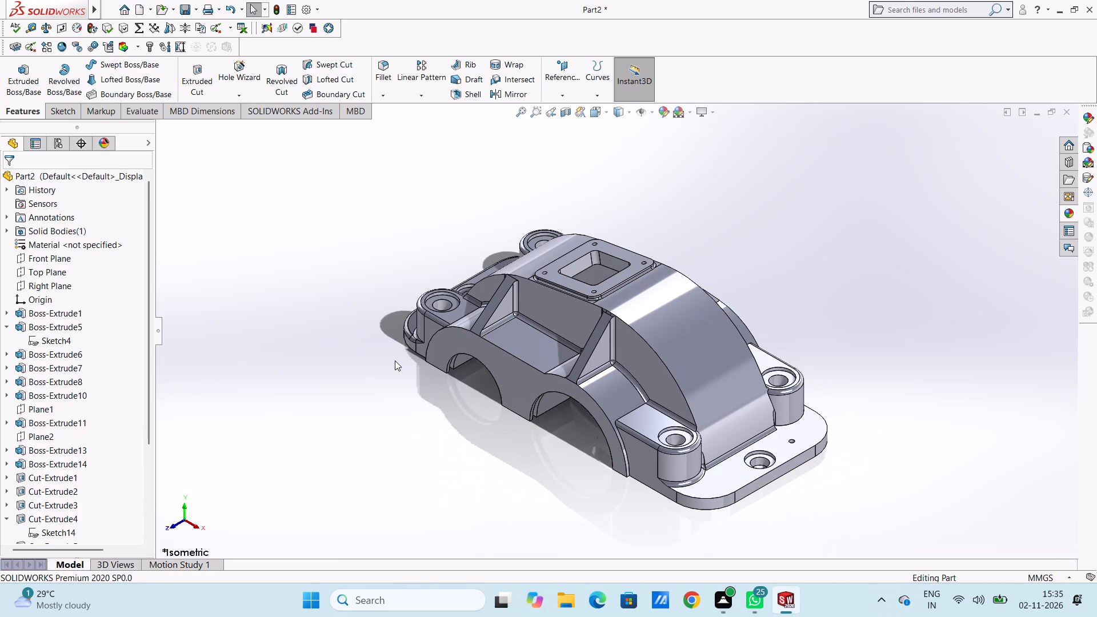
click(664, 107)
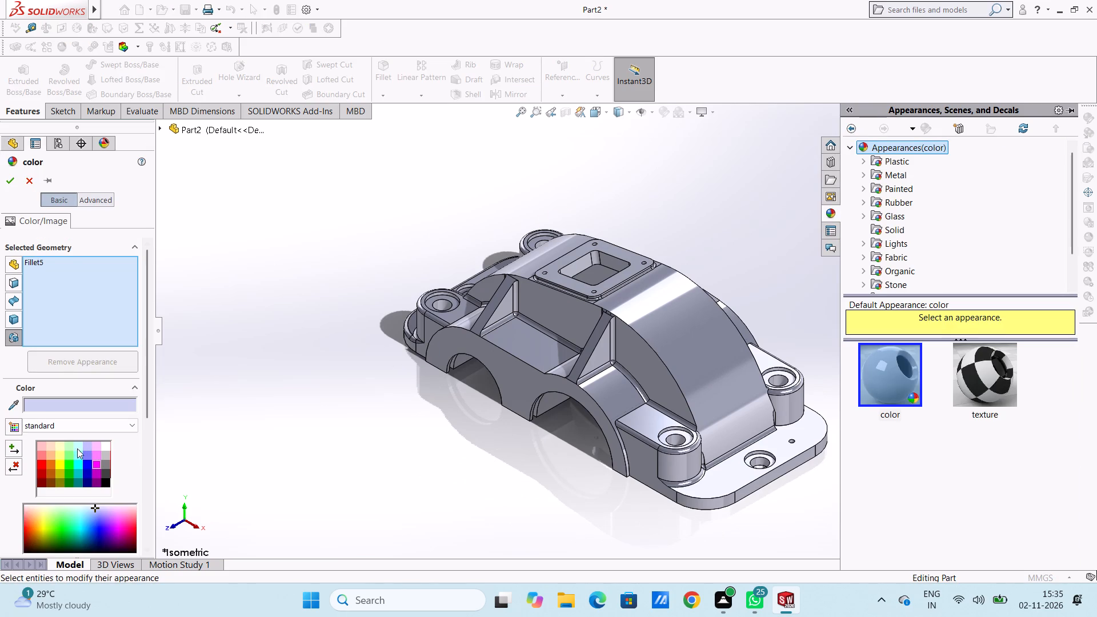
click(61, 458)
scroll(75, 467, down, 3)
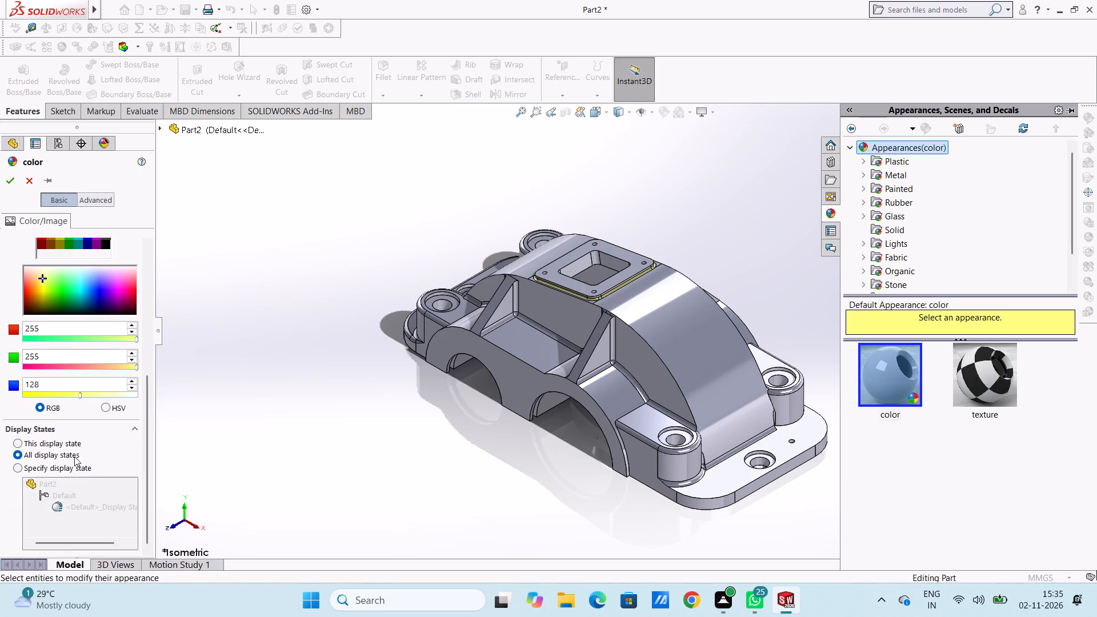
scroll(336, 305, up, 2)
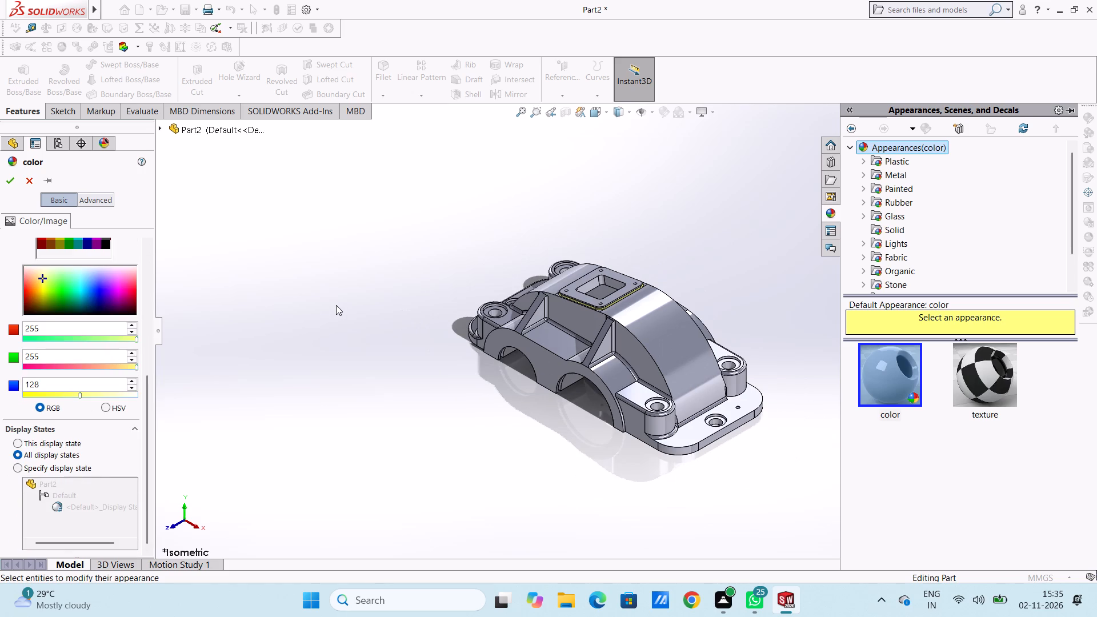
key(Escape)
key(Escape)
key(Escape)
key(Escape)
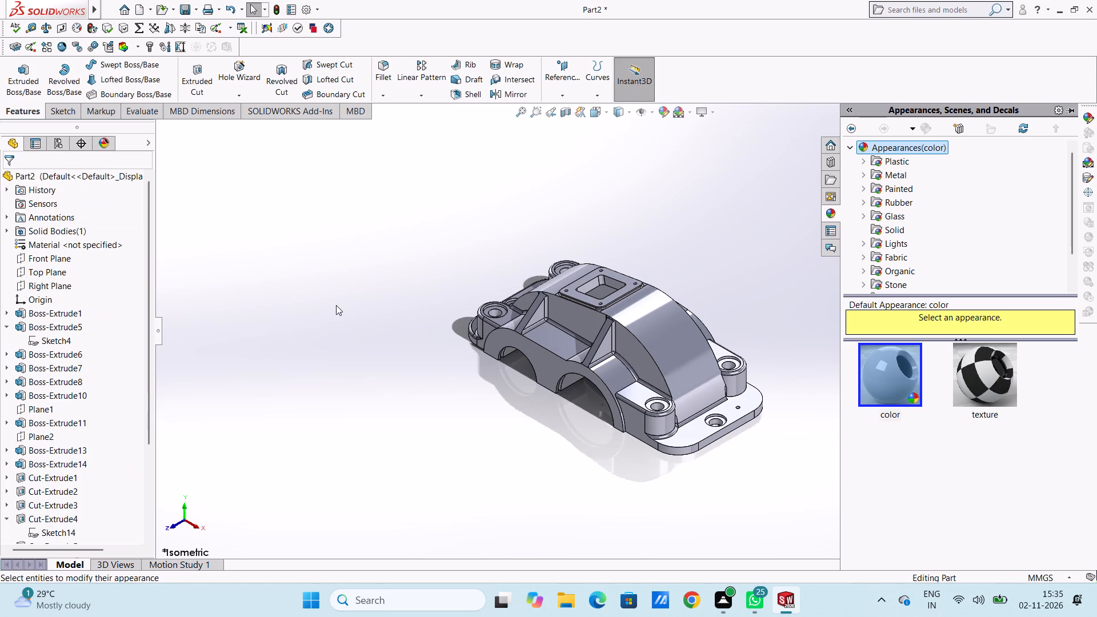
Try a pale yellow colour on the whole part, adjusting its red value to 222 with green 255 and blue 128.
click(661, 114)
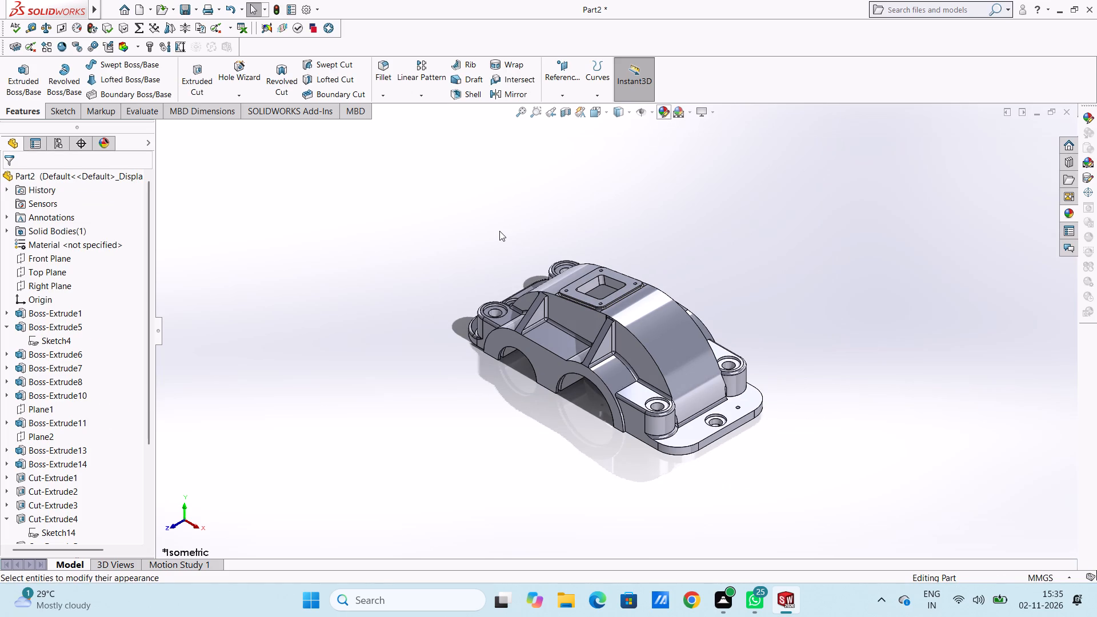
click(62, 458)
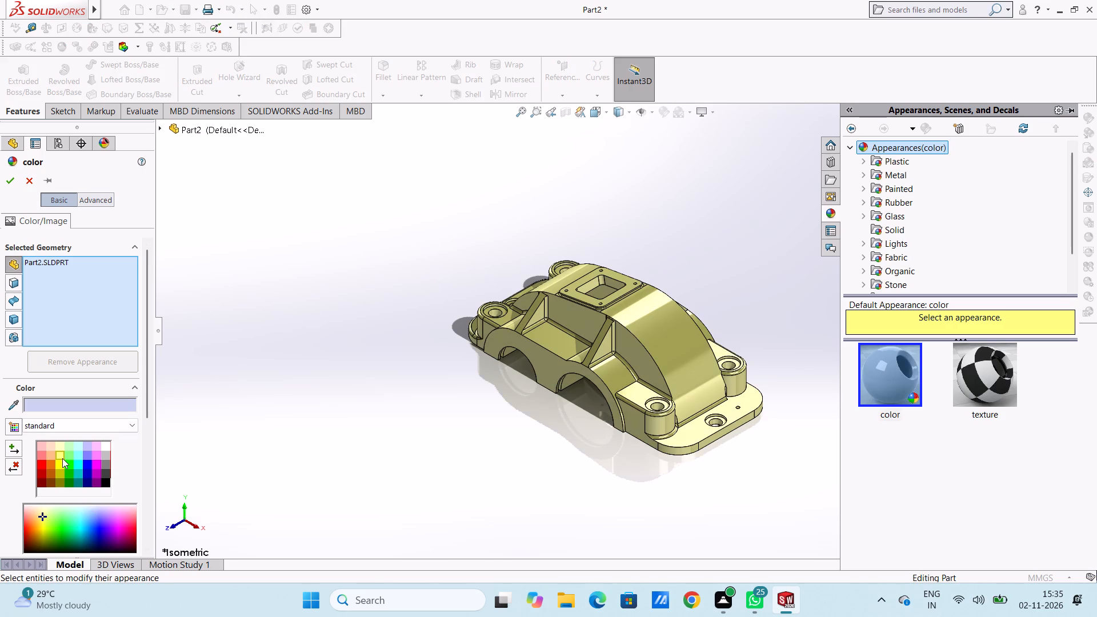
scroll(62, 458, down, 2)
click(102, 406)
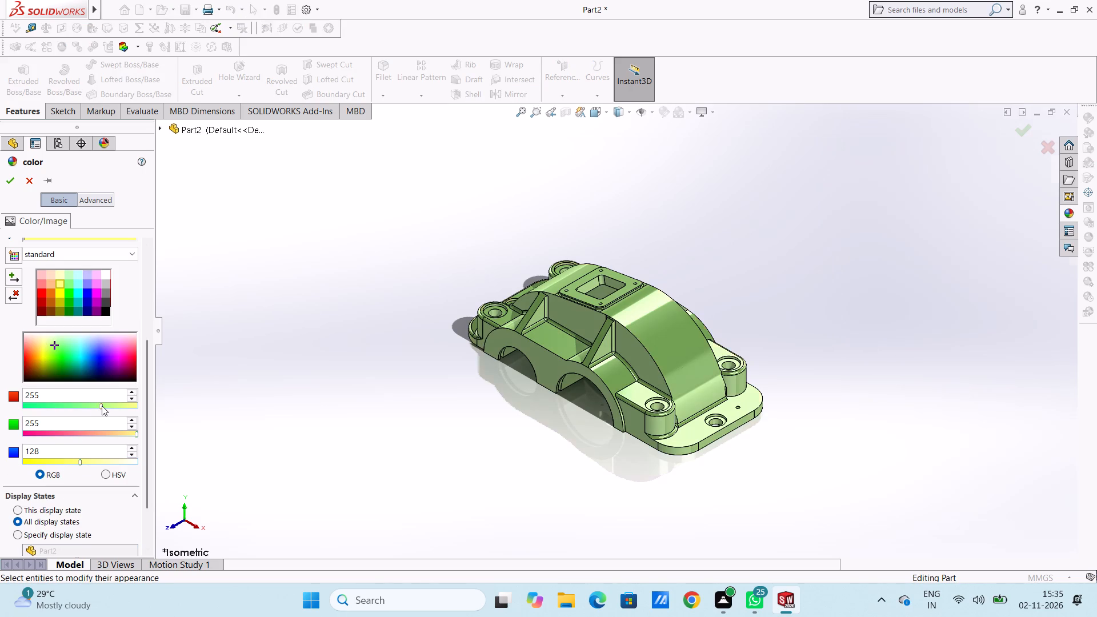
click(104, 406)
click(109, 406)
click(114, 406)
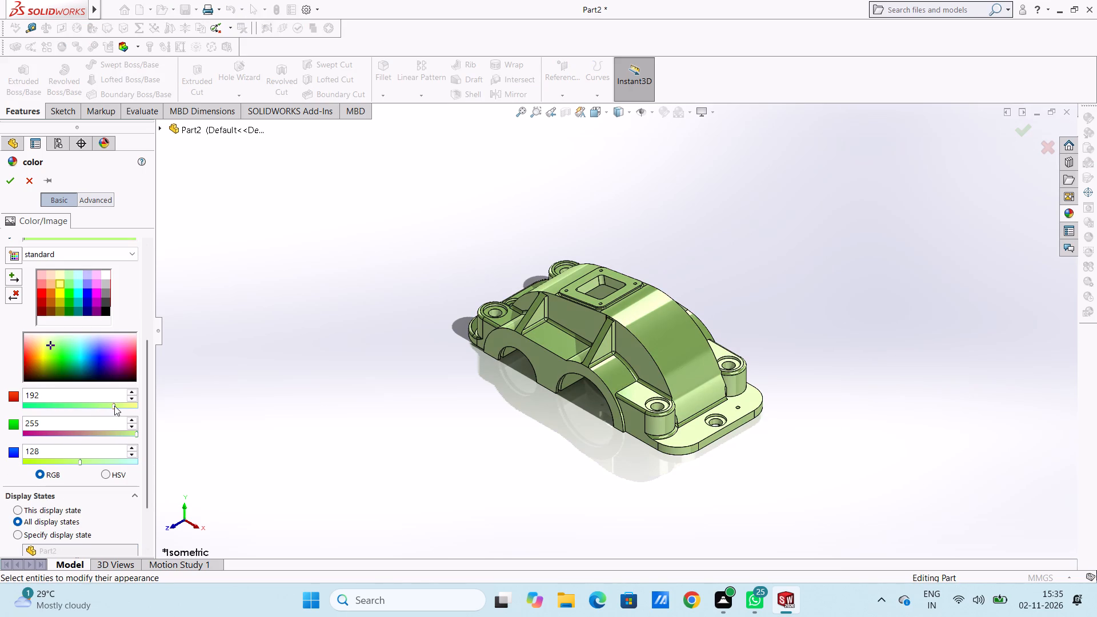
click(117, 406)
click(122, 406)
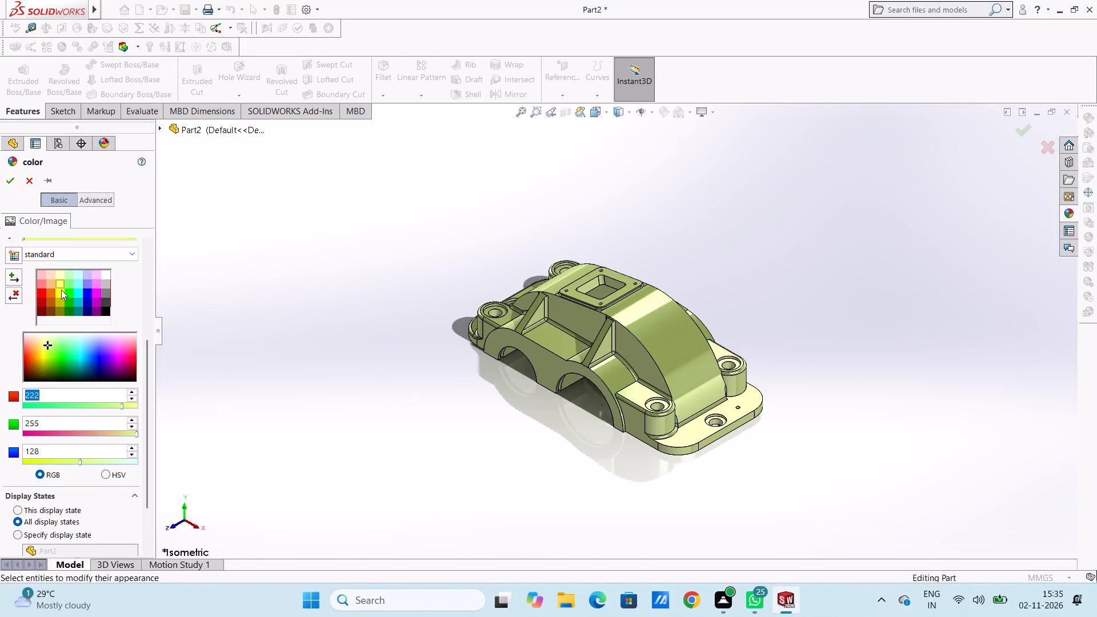
Colour the whole part olive, starting from the yellow swatch and setting red 165, green 183 and blue 0.
click(61, 290)
click(96, 403)
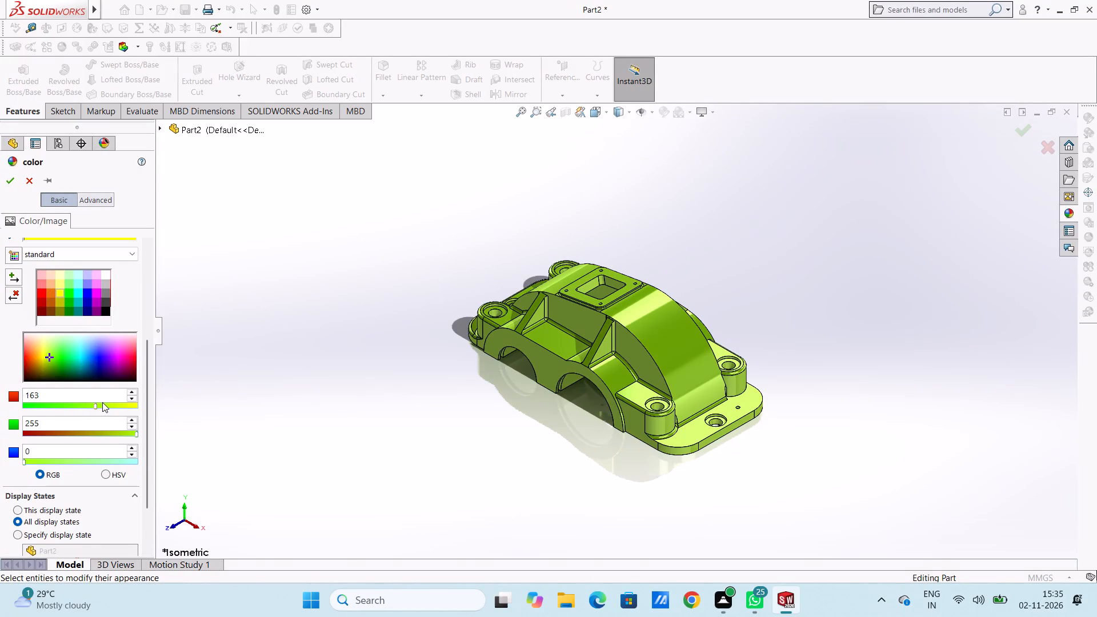
click(103, 402)
click(110, 404)
click(113, 404)
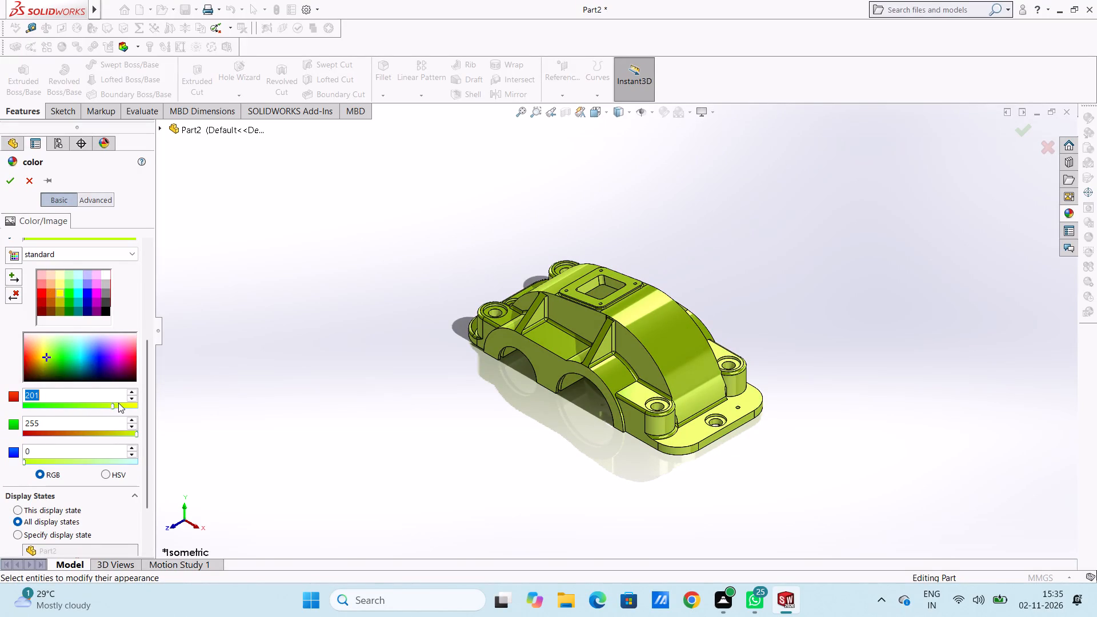
click(118, 403)
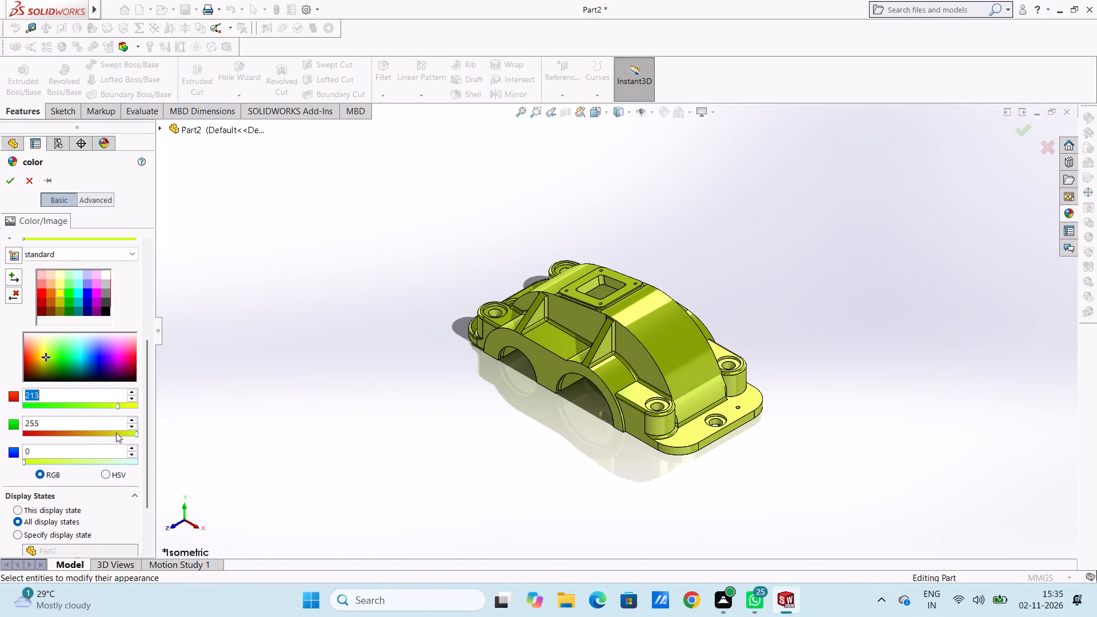
click(116, 432)
click(105, 432)
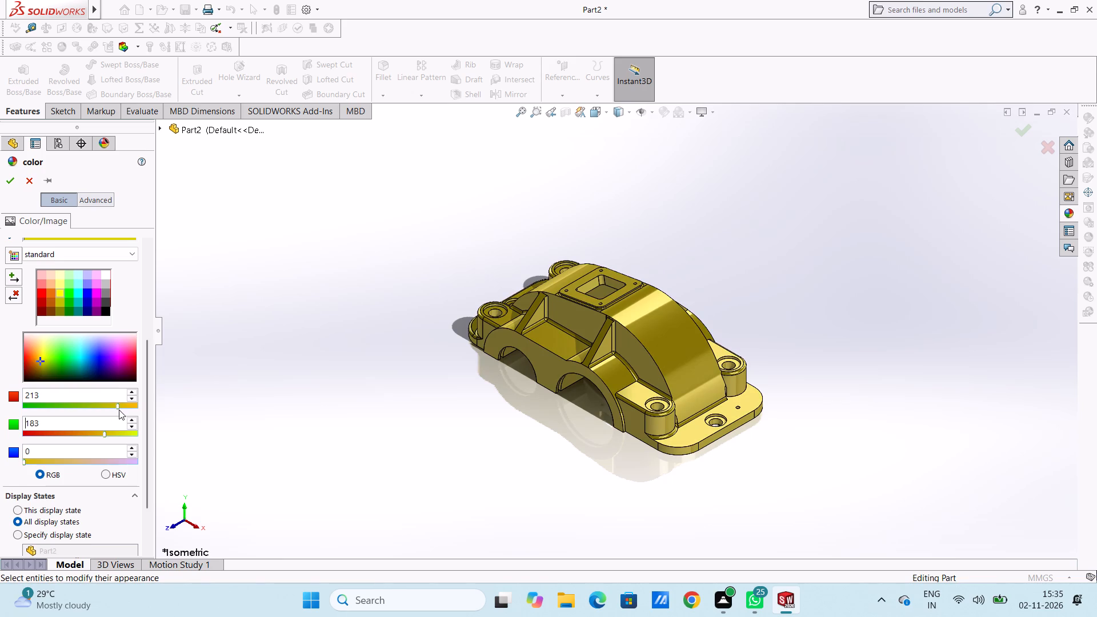
click(114, 403)
click(110, 400)
click(103, 403)
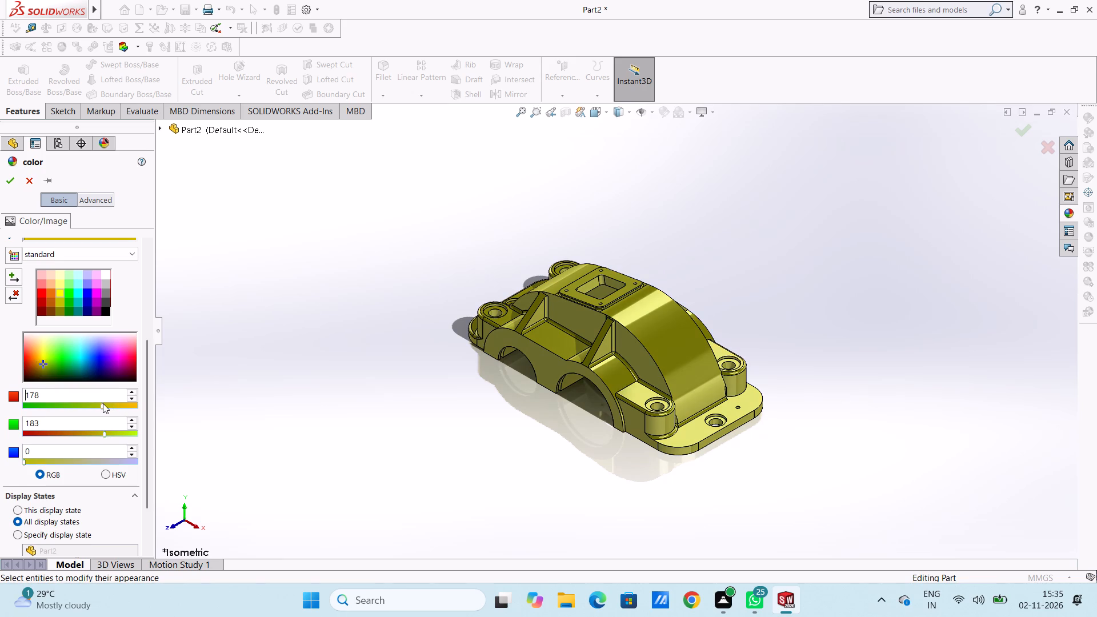
click(97, 403)
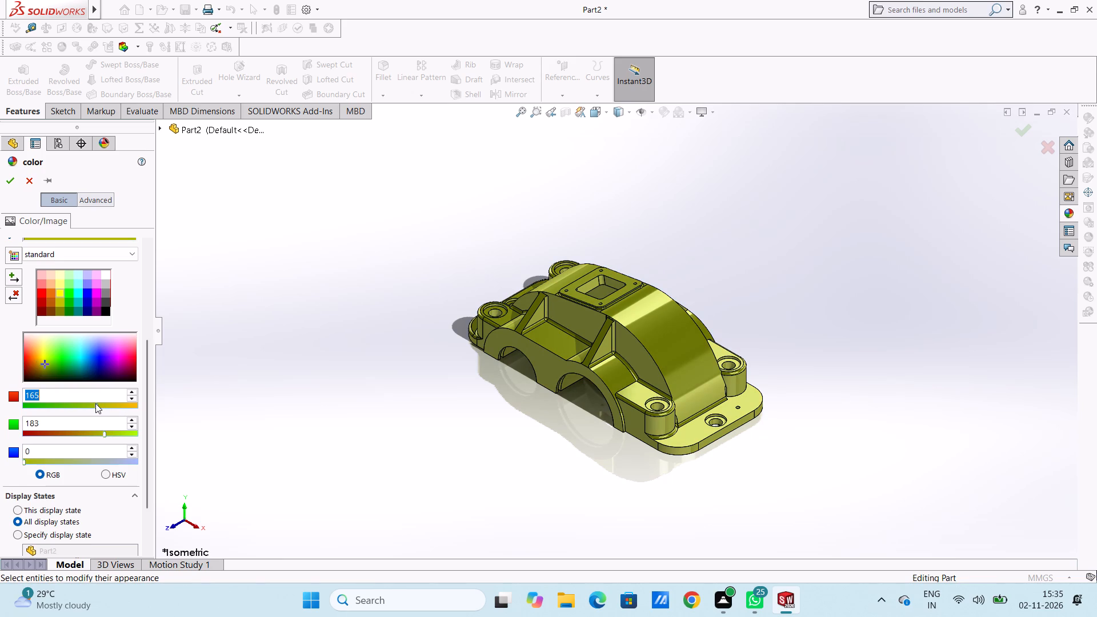
click(12, 185)
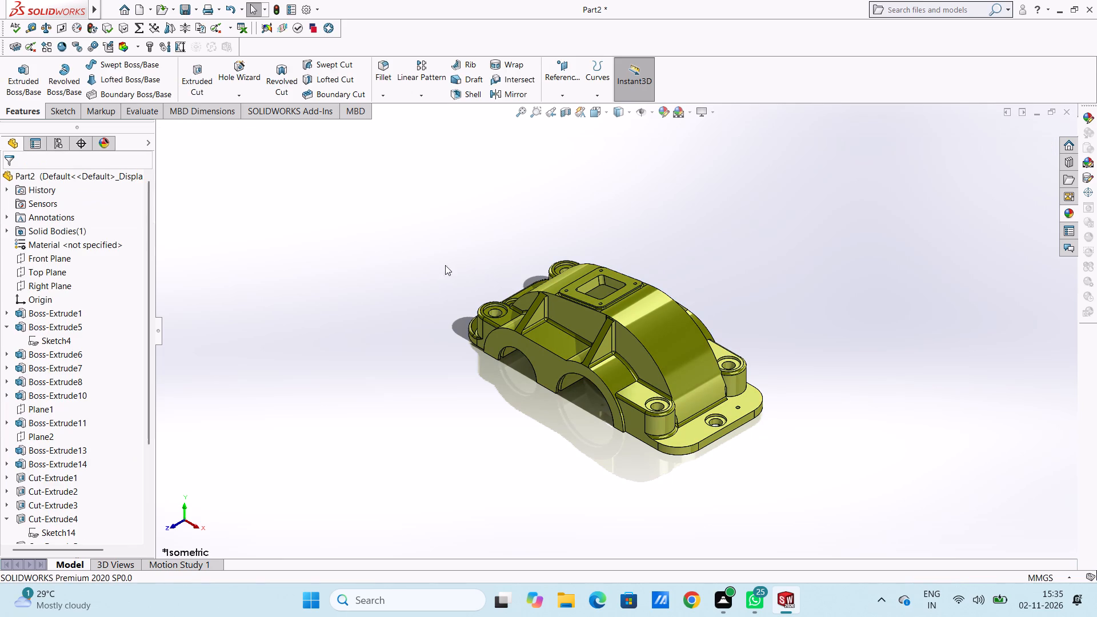
Apply the light grey swatch to all inner wall and rounded corner faces of the rectangular opening in the dome's top pad.
scroll(616, 288, down, 4)
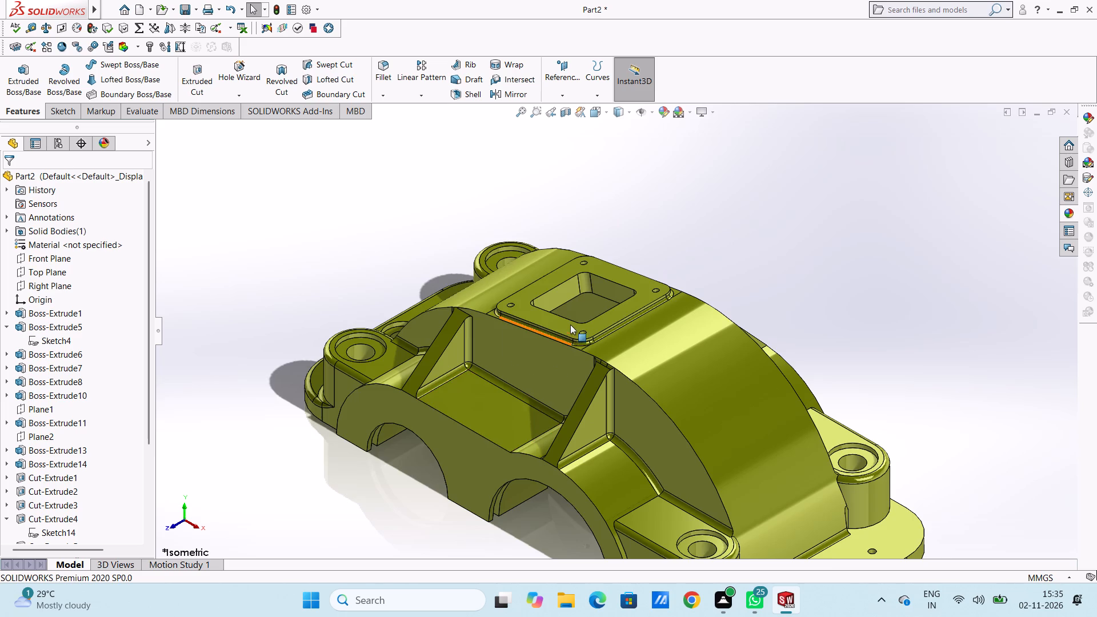
scroll(570, 324, up, 2)
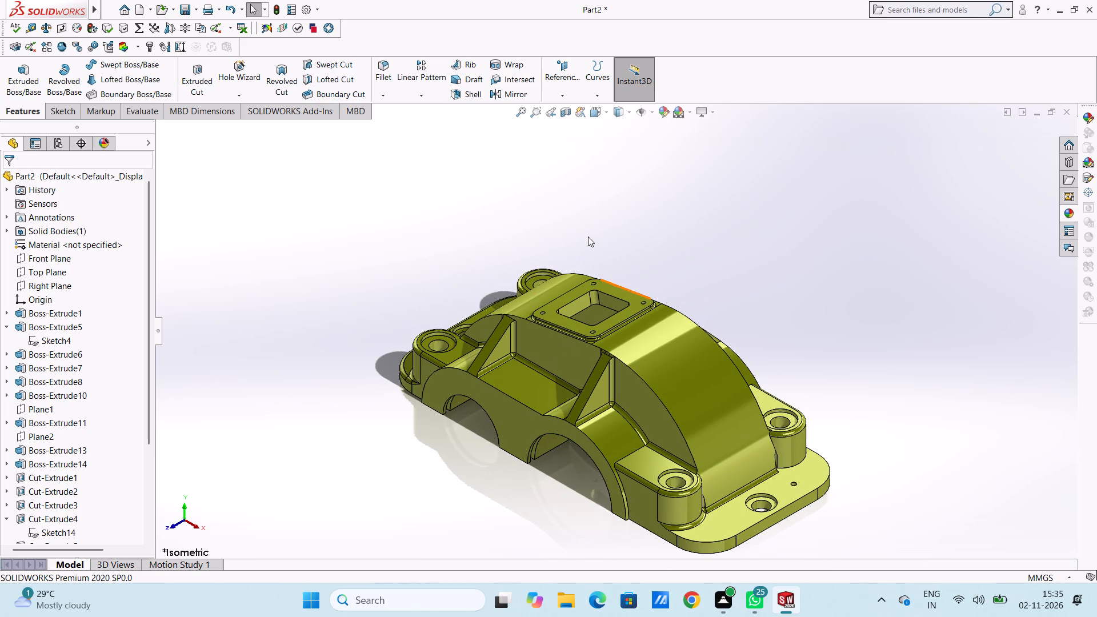
click(571, 305)
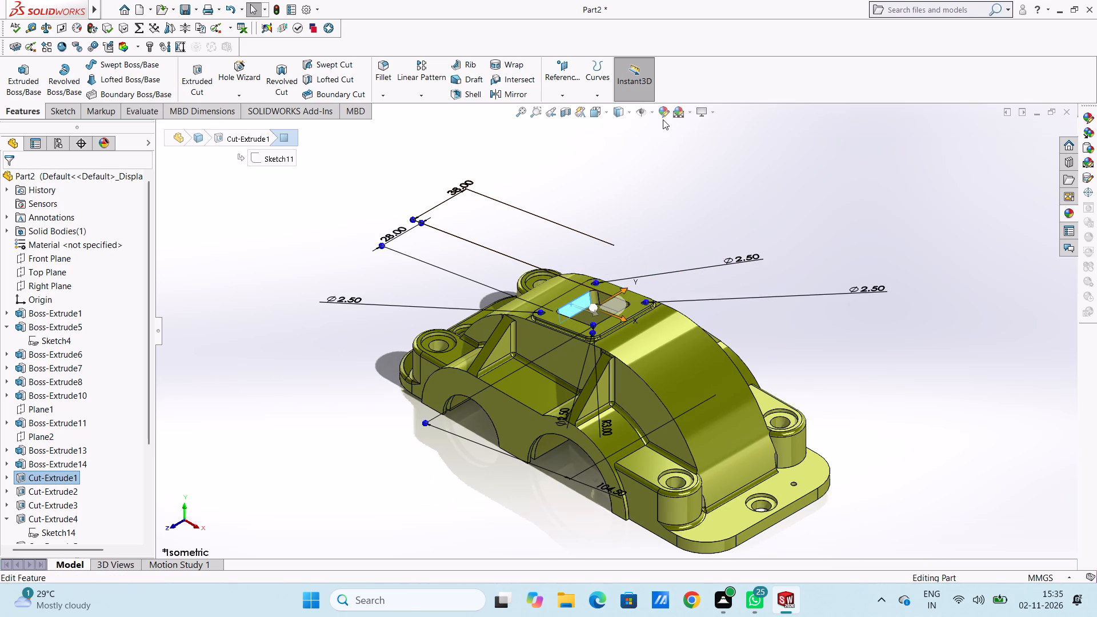
click(663, 114)
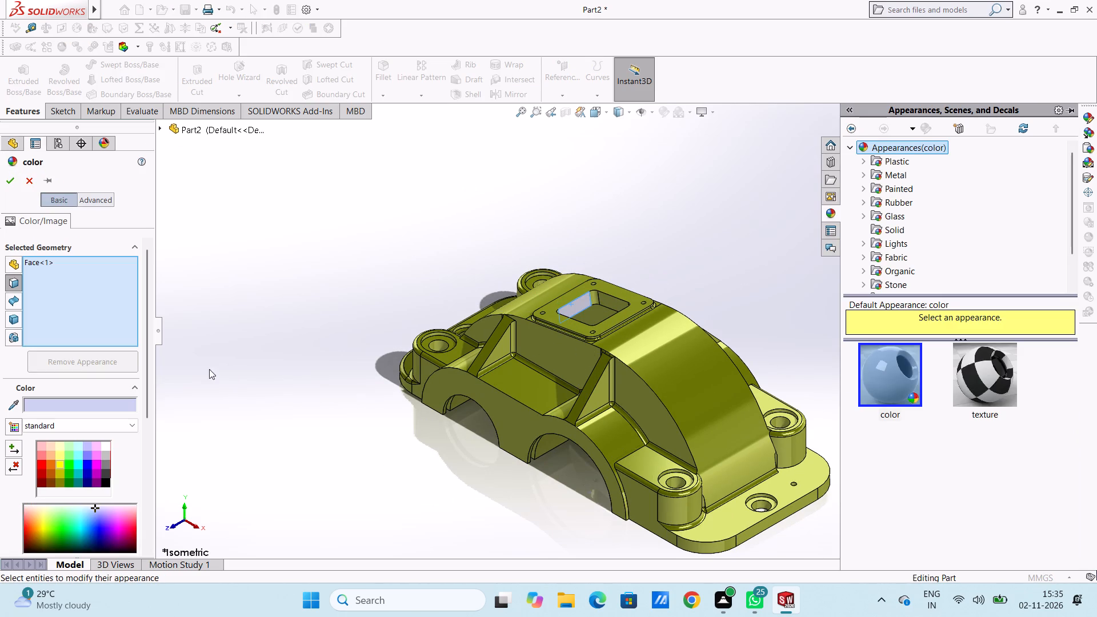
click(106, 455)
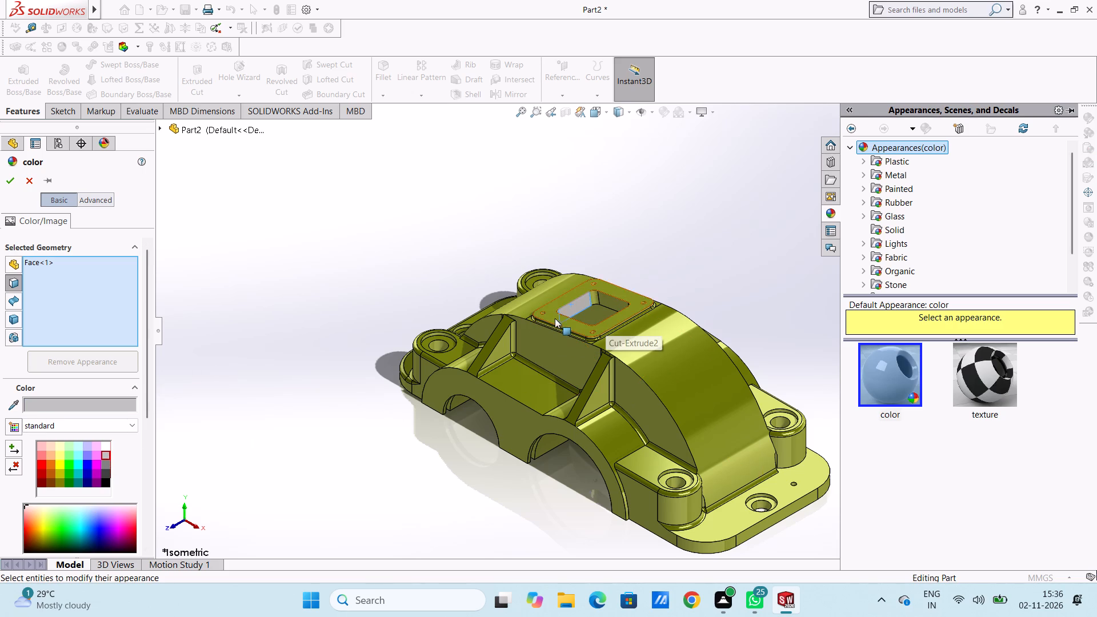
scroll(556, 298, down, 6)
click(656, 285)
click(695, 297)
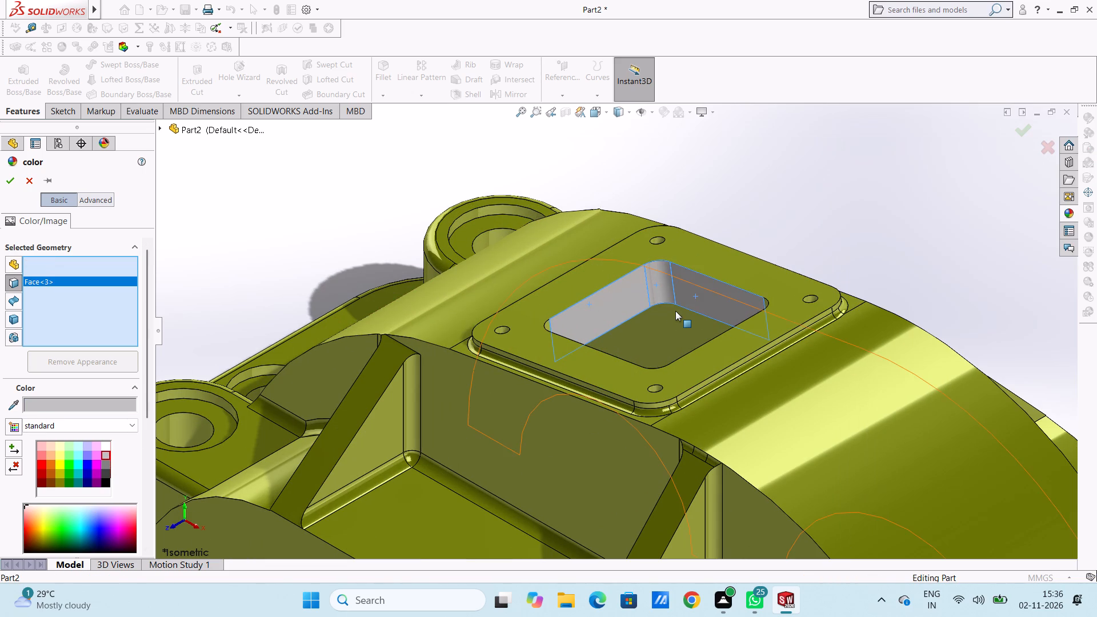
scroll(660, 318, up, 4)
middle_drag(647, 326, 668, 530)
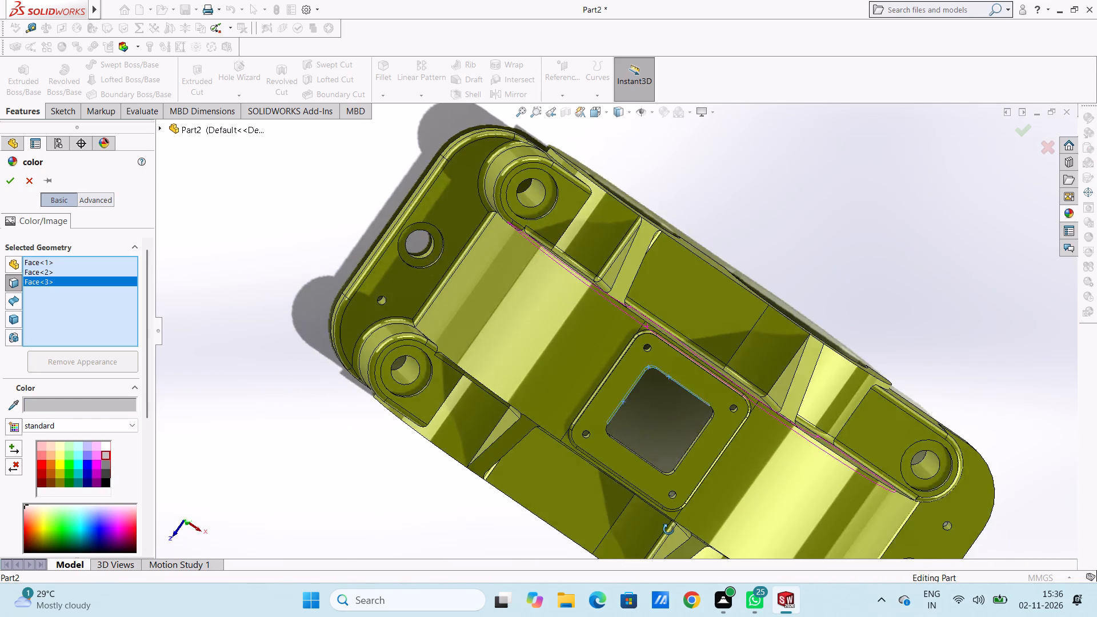
middle_drag(668, 530, 595, 556)
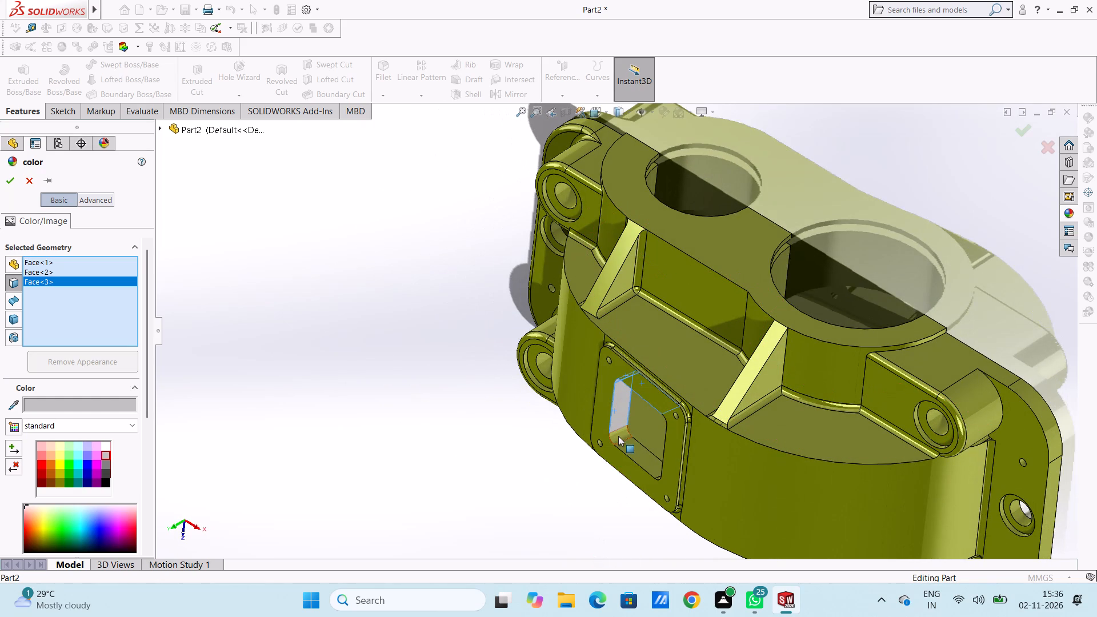
click(618, 436)
click(628, 444)
middle_drag(678, 446, 781, 478)
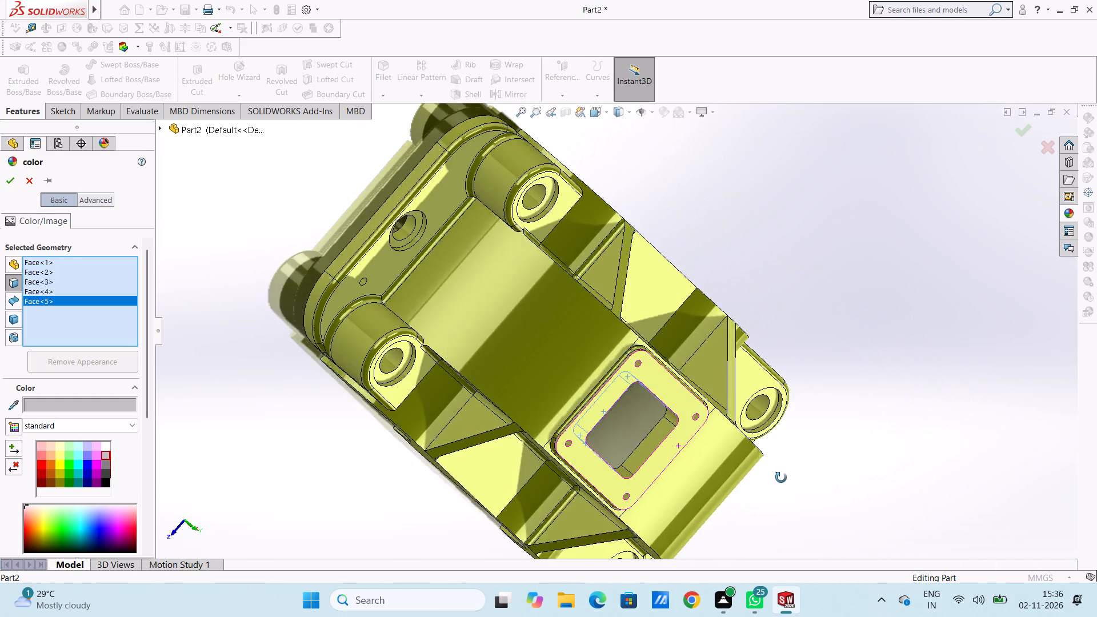
middle_drag(781, 478, 779, 482)
click(624, 471)
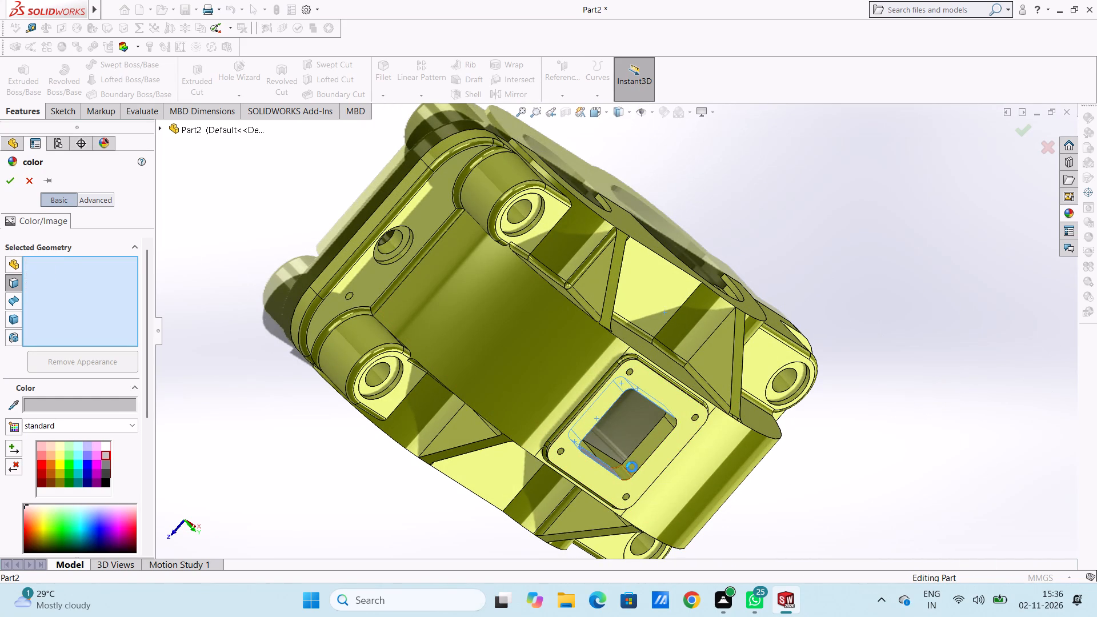
click(635, 464)
middle_drag(680, 434, 707, 382)
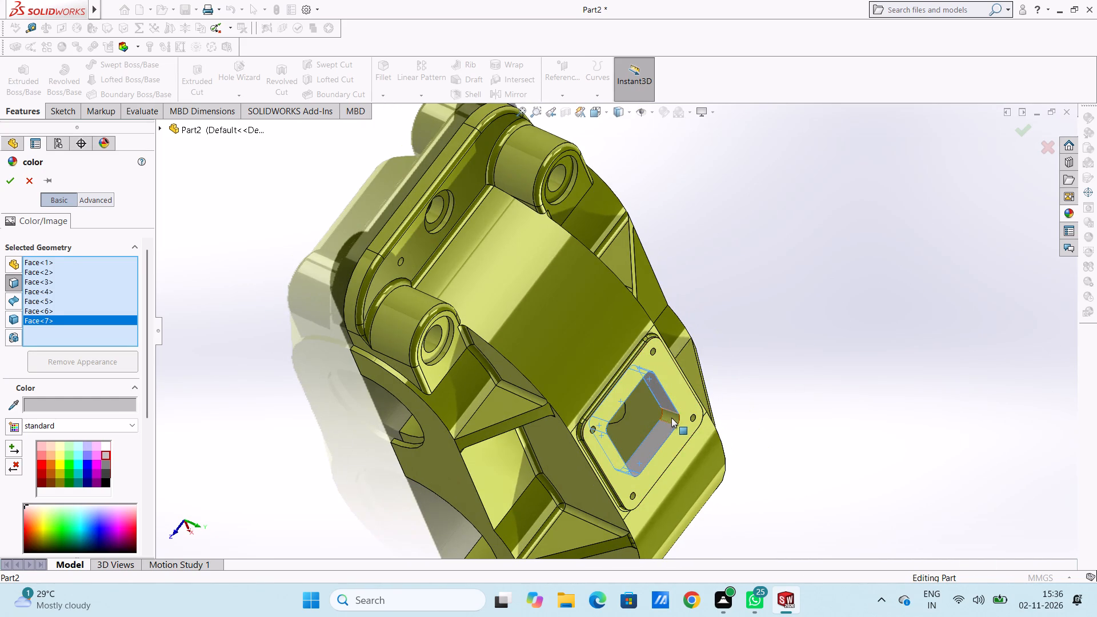
click(676, 415)
Add the bores and first groove faces of both bearing openings in one side wall, plus the opposite inner wall, to the light grey selection.
scroll(685, 433, up, 3)
middle_drag(655, 447, 604, 322)
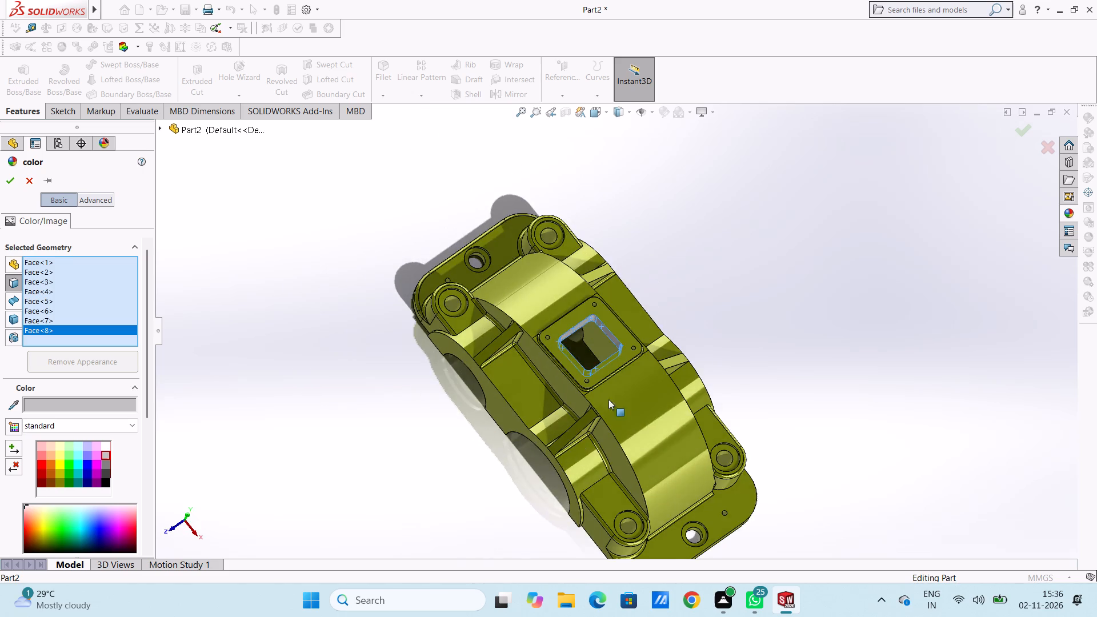
middle_drag(602, 450, 603, 364)
middle_drag(604, 402, 636, 387)
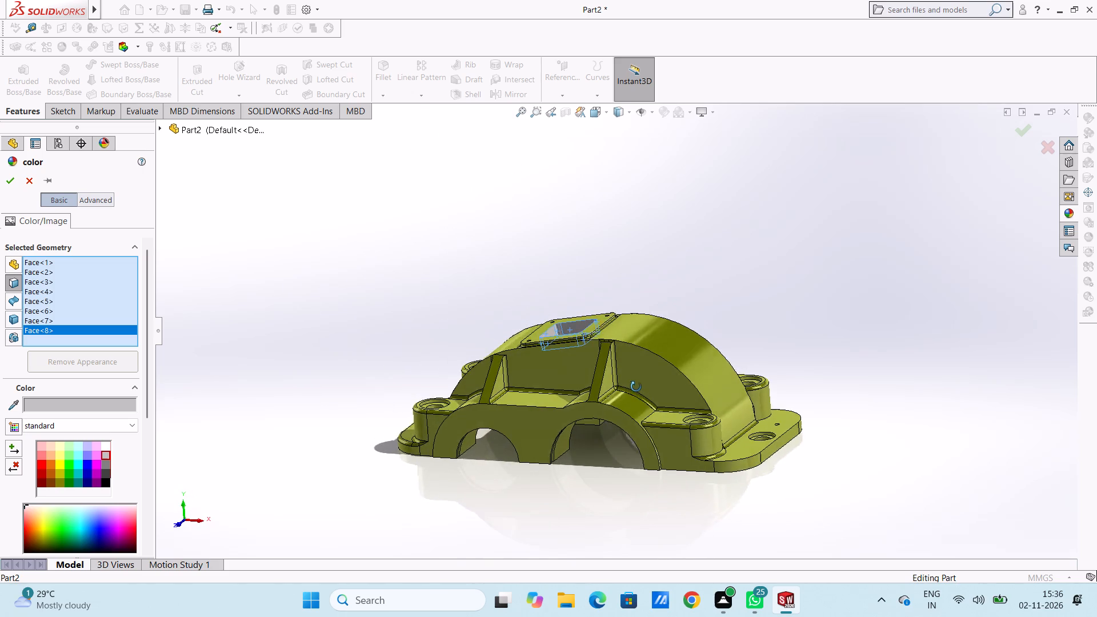
middle_drag(636, 387, 623, 354)
scroll(450, 472, down, 3)
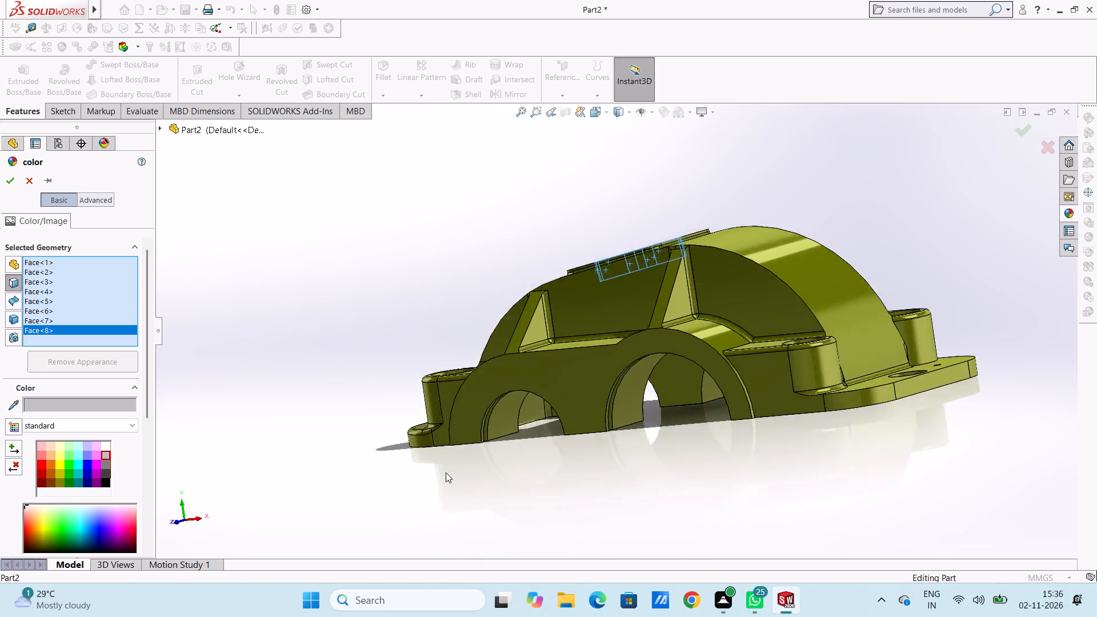
scroll(446, 472, down, 3)
click(629, 320)
click(570, 347)
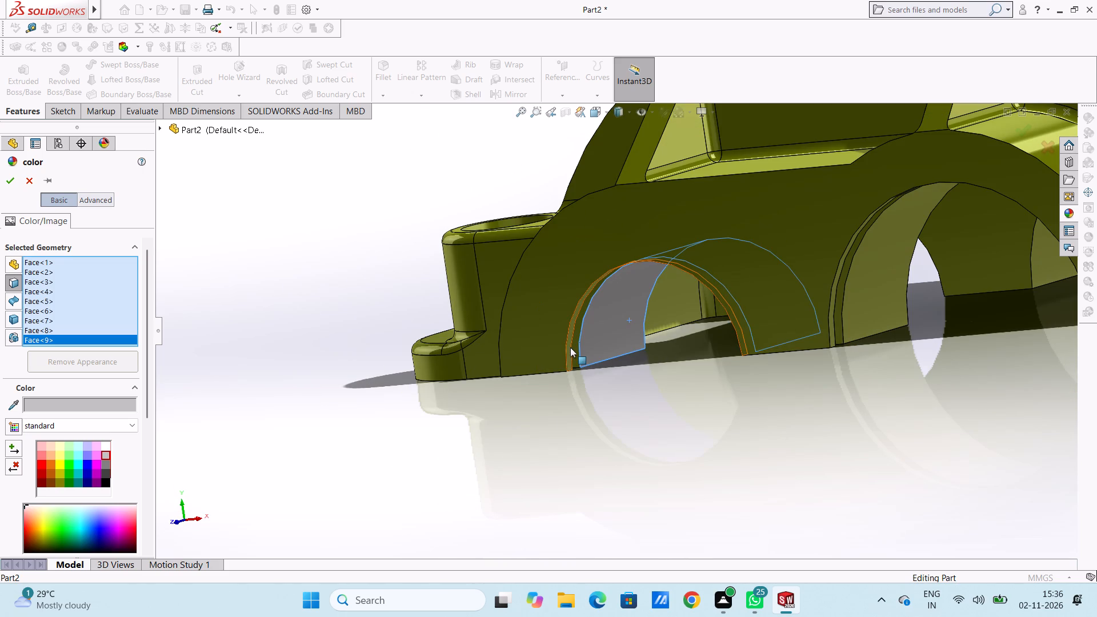
click(862, 299)
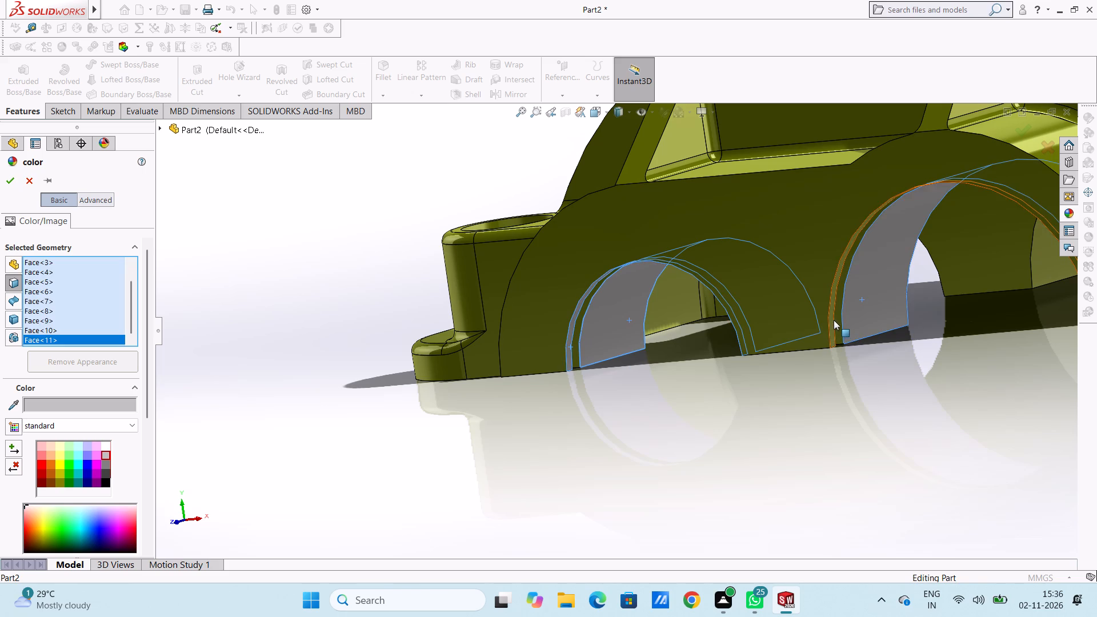
click(834, 320)
click(834, 320)
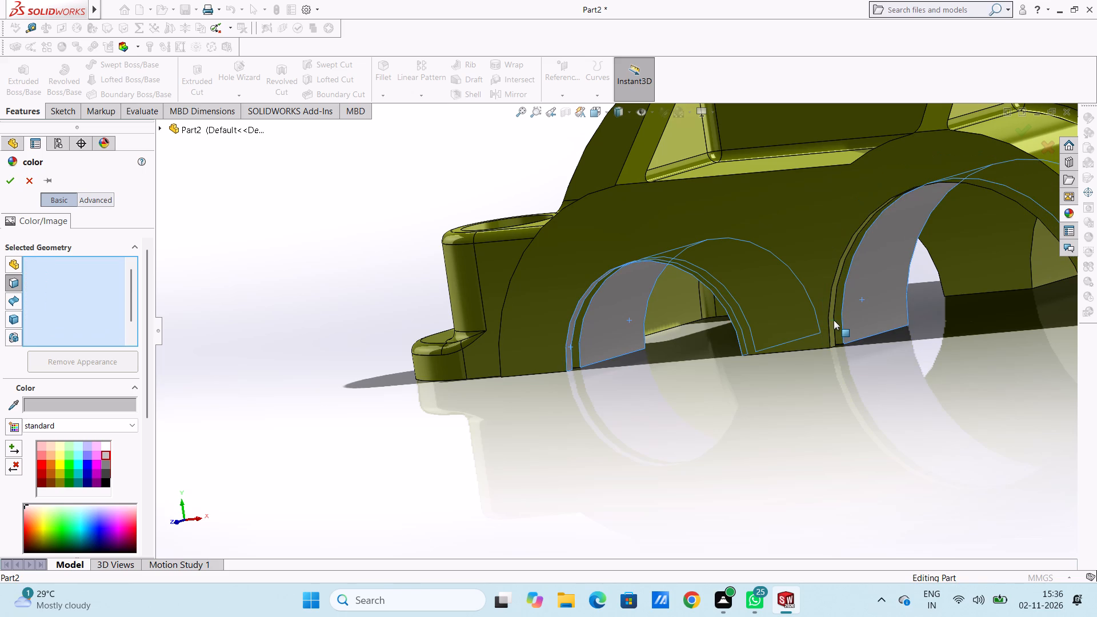
click(830, 323)
click(837, 319)
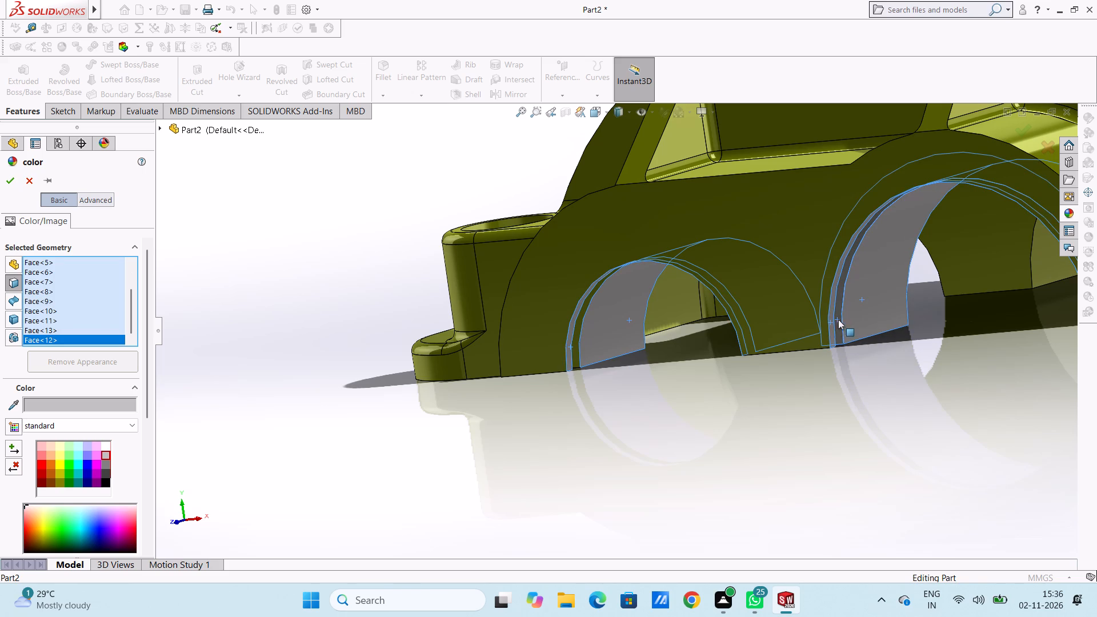
click(976, 268)
Colour the remaining groove faces of the smaller bearing opening and the inner wall face beside it light grey.
scroll(958, 313, up, 3)
middle_drag(808, 394, 814, 351)
scroll(645, 292, down, 5)
scroll(562, 301, down, 4)
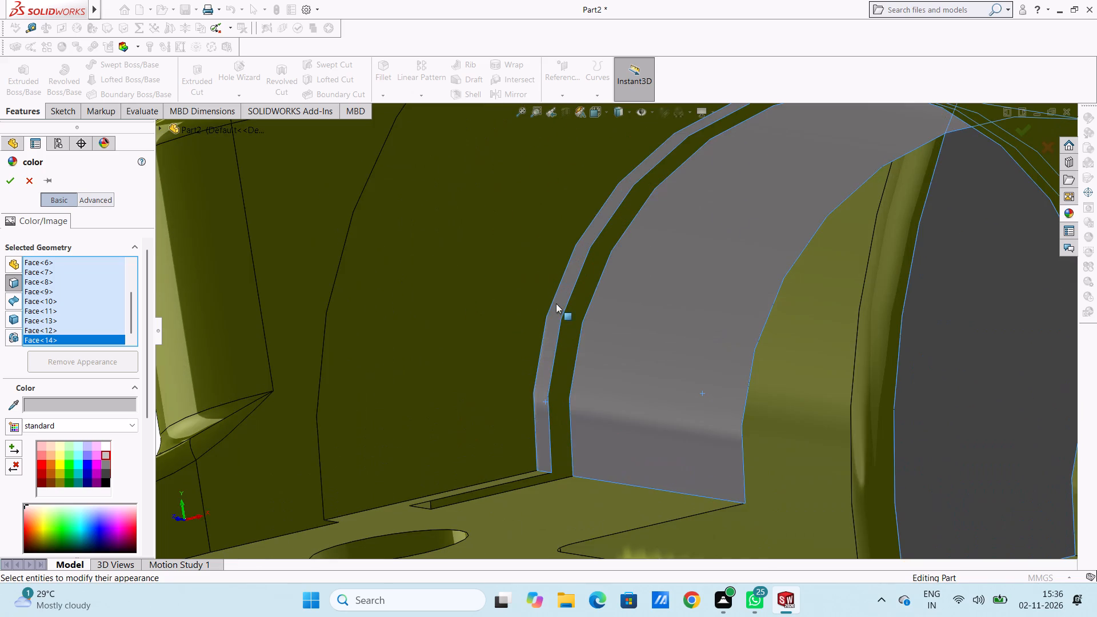
middle_drag(550, 310, 533, 312)
click(588, 319)
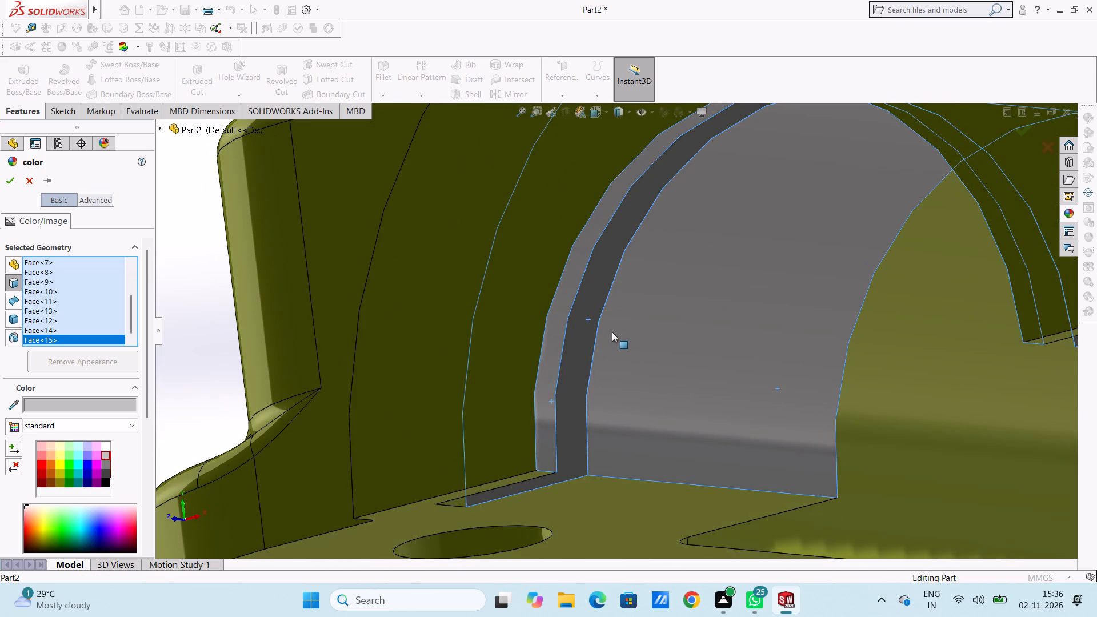
scroll(611, 331, down, 1)
middle_drag(608, 331, 552, 335)
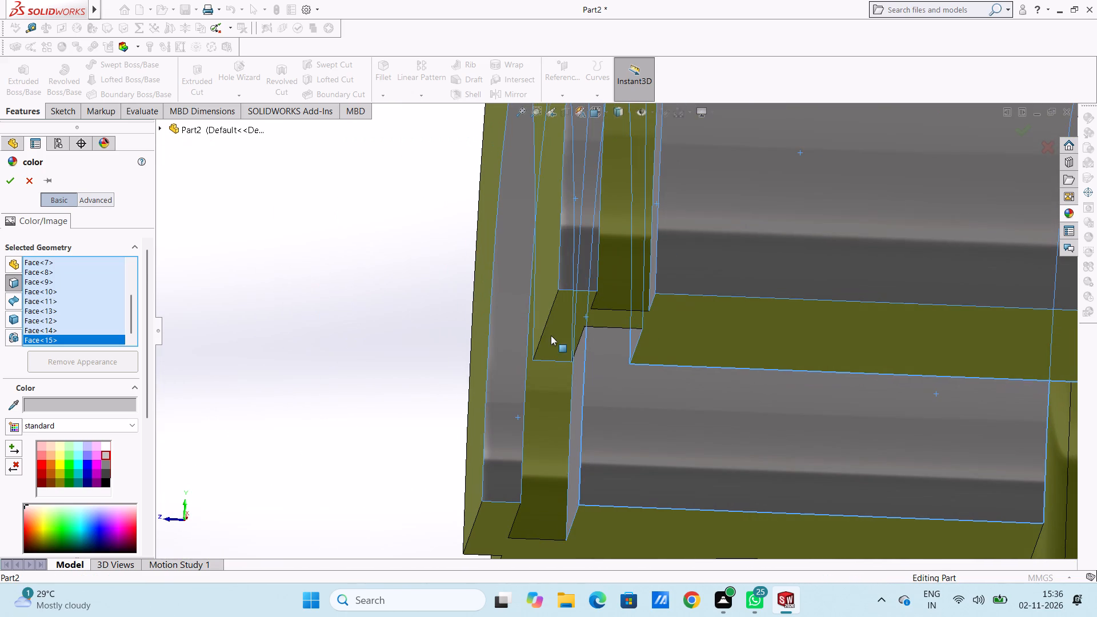
click(543, 398)
middle_drag(535, 395, 495, 383)
click(443, 392)
scroll(450, 395, up, 4)
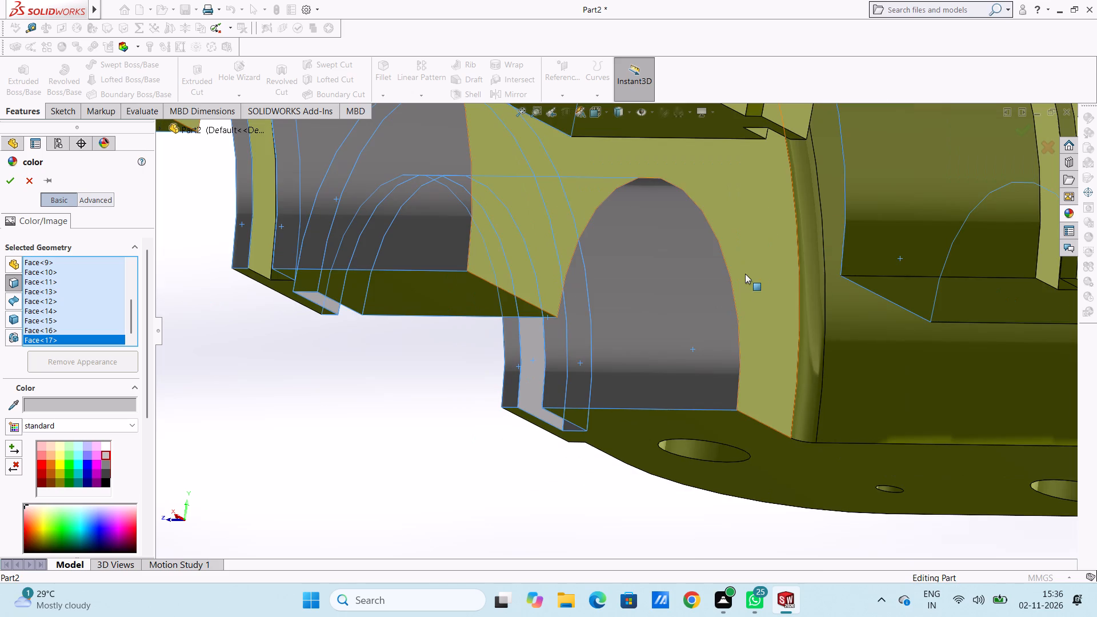
click(762, 243)
Colour the two remaining groove faces of the larger bearing opening on the same side light grey.
scroll(765, 249, up, 6)
middle_drag(690, 316, 692, 317)
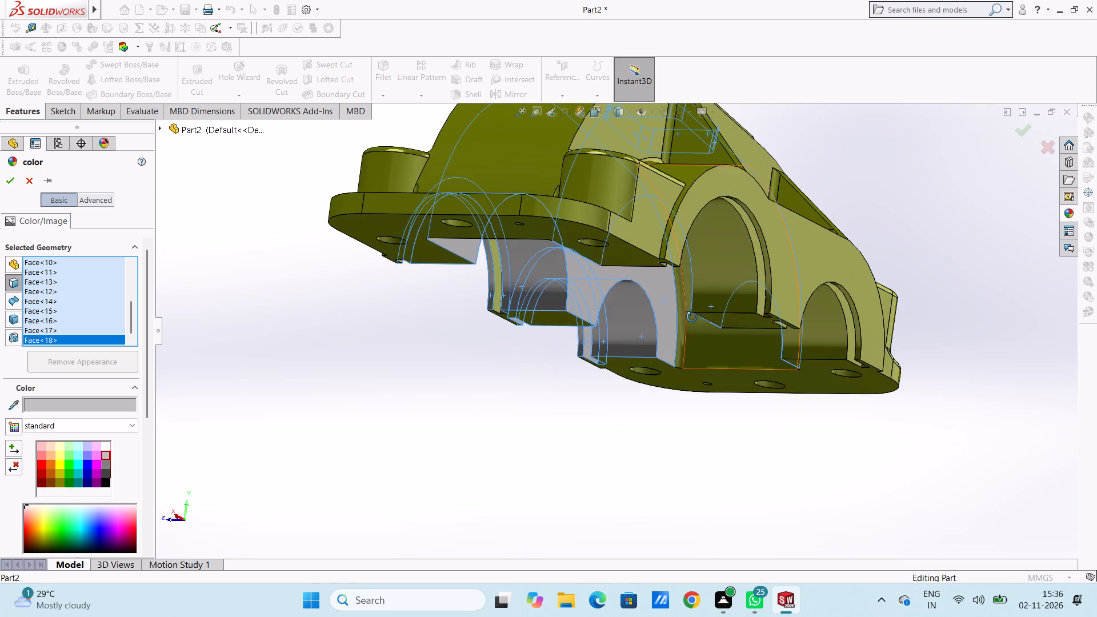
middle_drag(692, 317, 624, 312)
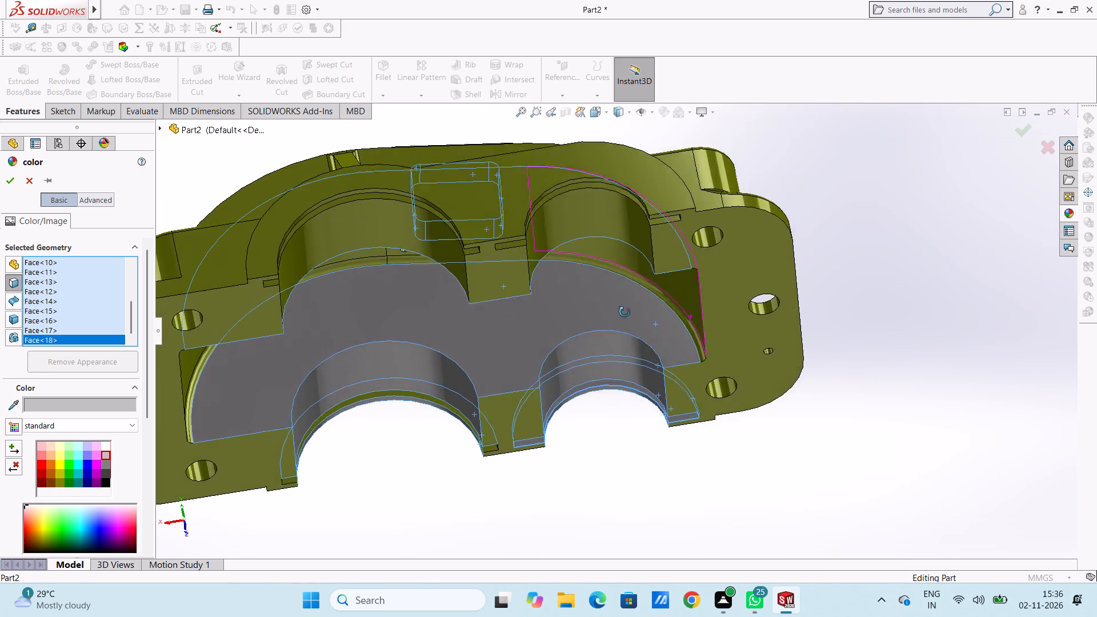
middle_drag(624, 312, 583, 322)
scroll(391, 427, down, 6)
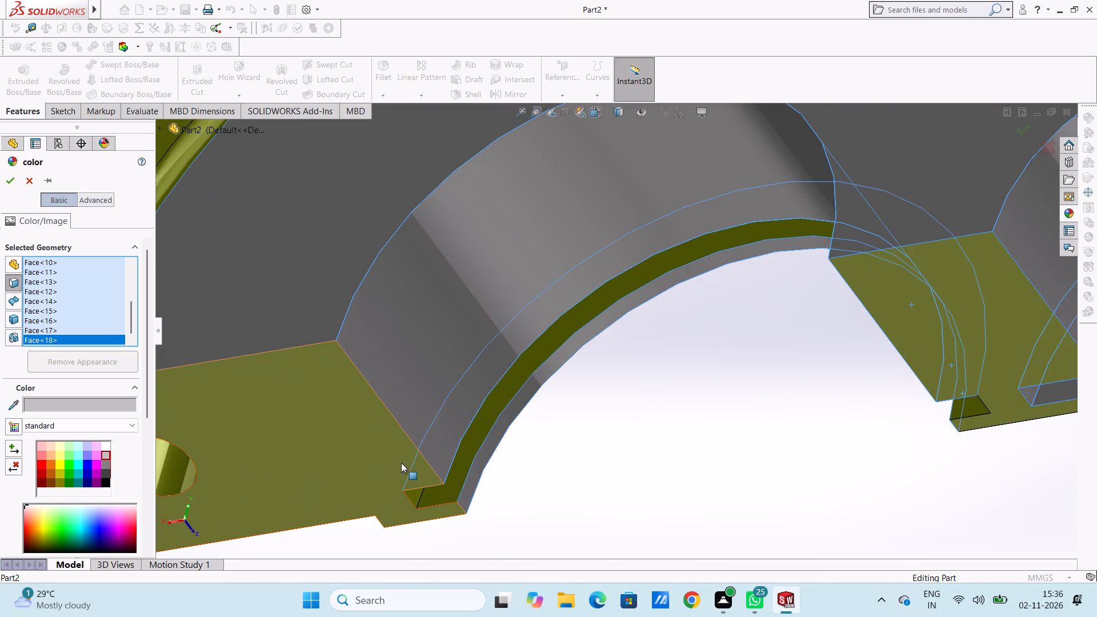
middle_drag(409, 459, 395, 373)
click(446, 494)
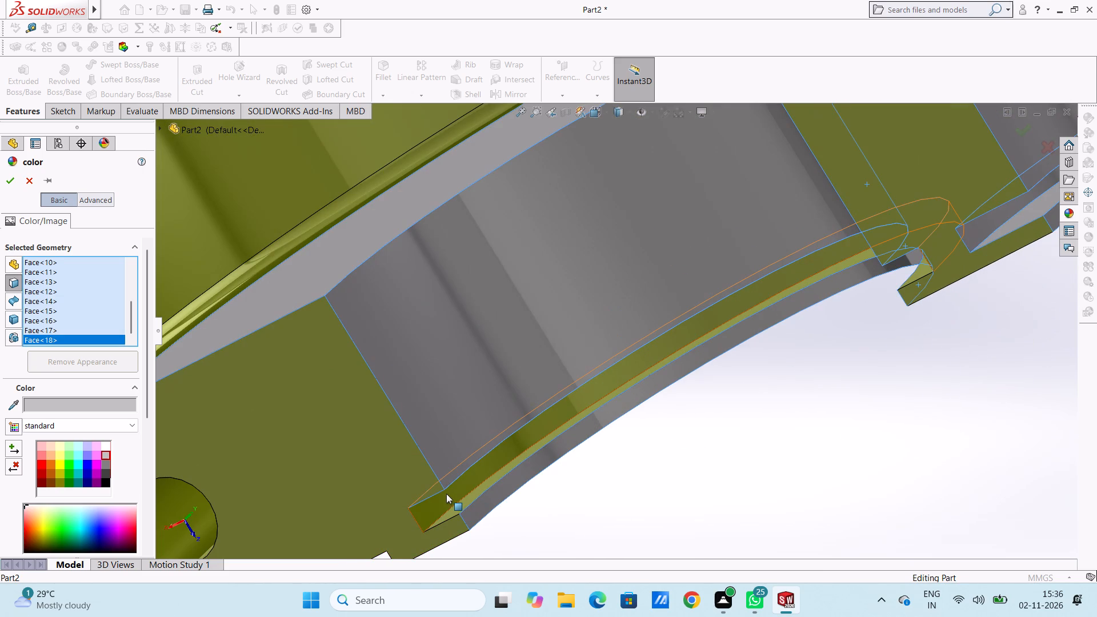
click(463, 503)
middle_drag(579, 488, 536, 452)
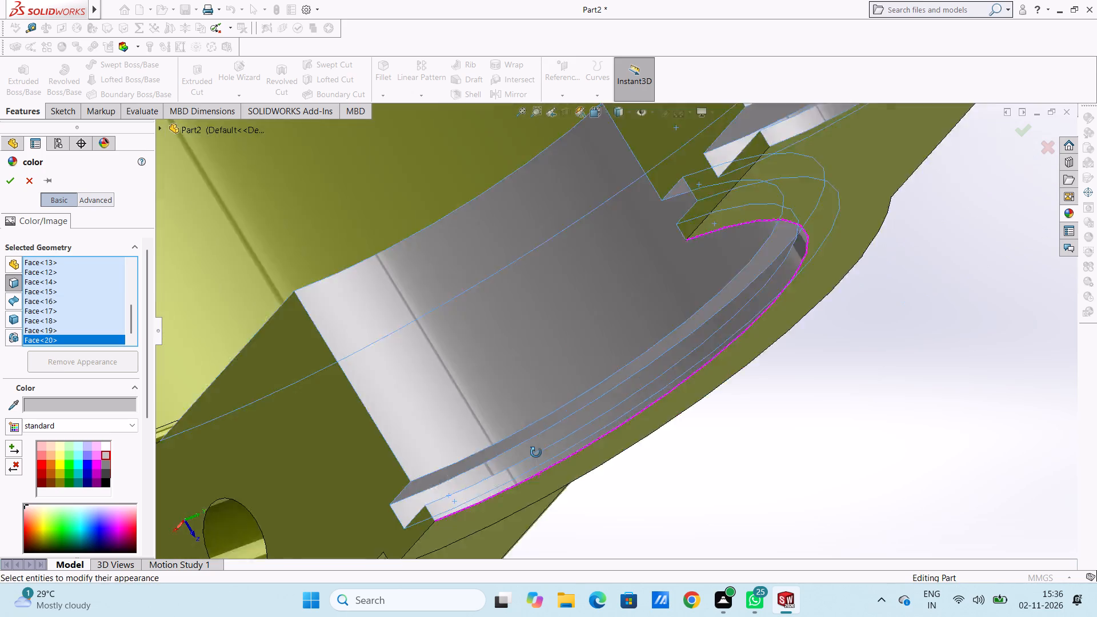
middle_drag(536, 452, 589, 486)
Colour the curved inner roof faces of the dome and the flat underside around the rectangular opening light grey.
scroll(594, 459, up, 7)
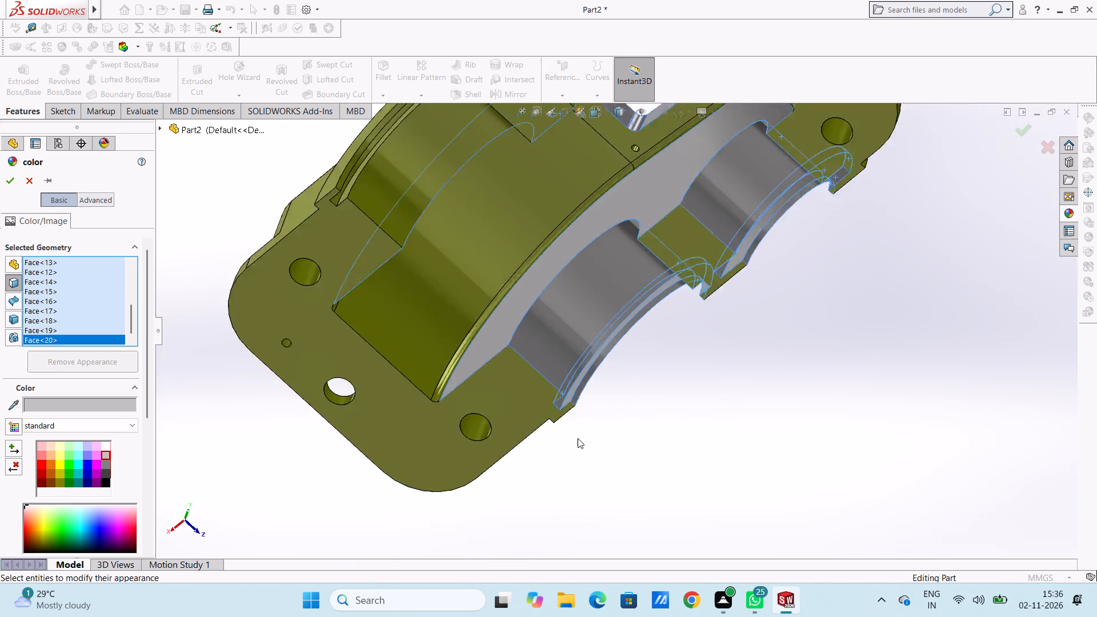
scroll(578, 438, up, 3)
middle_drag(607, 466, 608, 381)
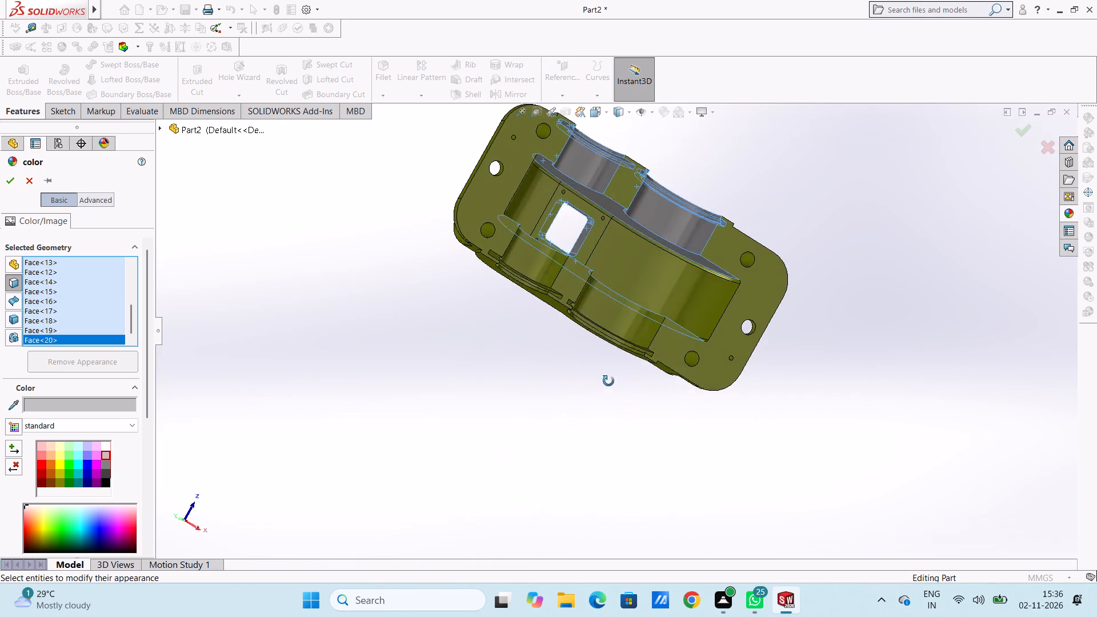
middle_drag(608, 381, 578, 414)
click(645, 270)
middle_drag(666, 283, 688, 239)
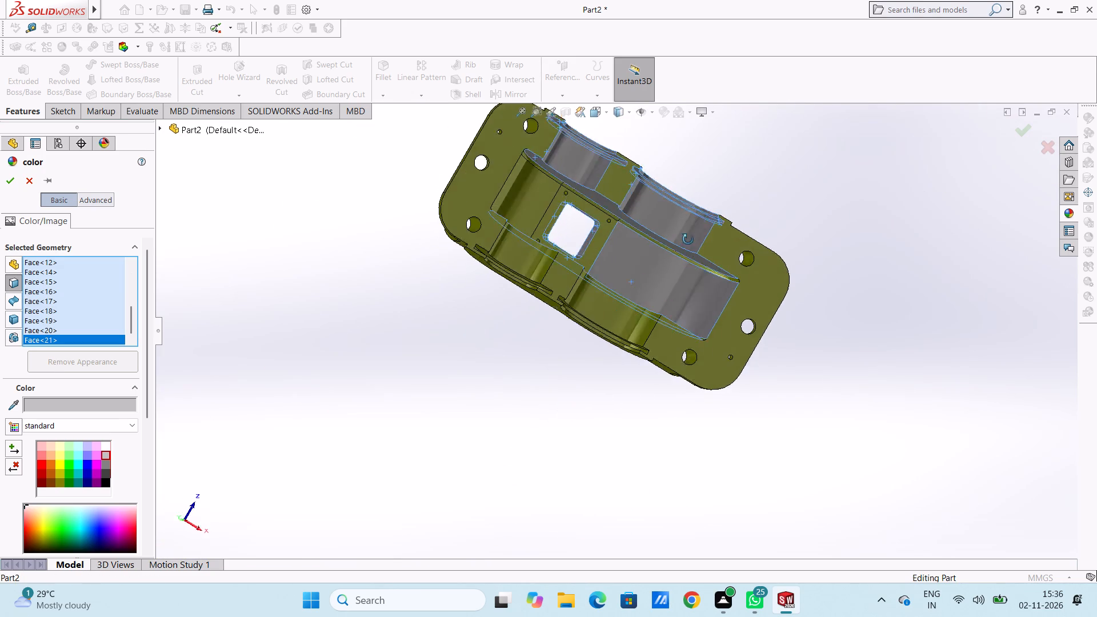
middle_drag(688, 239, 699, 225)
scroll(699, 225, down, 1)
scroll(532, 231, down, 5)
click(469, 201)
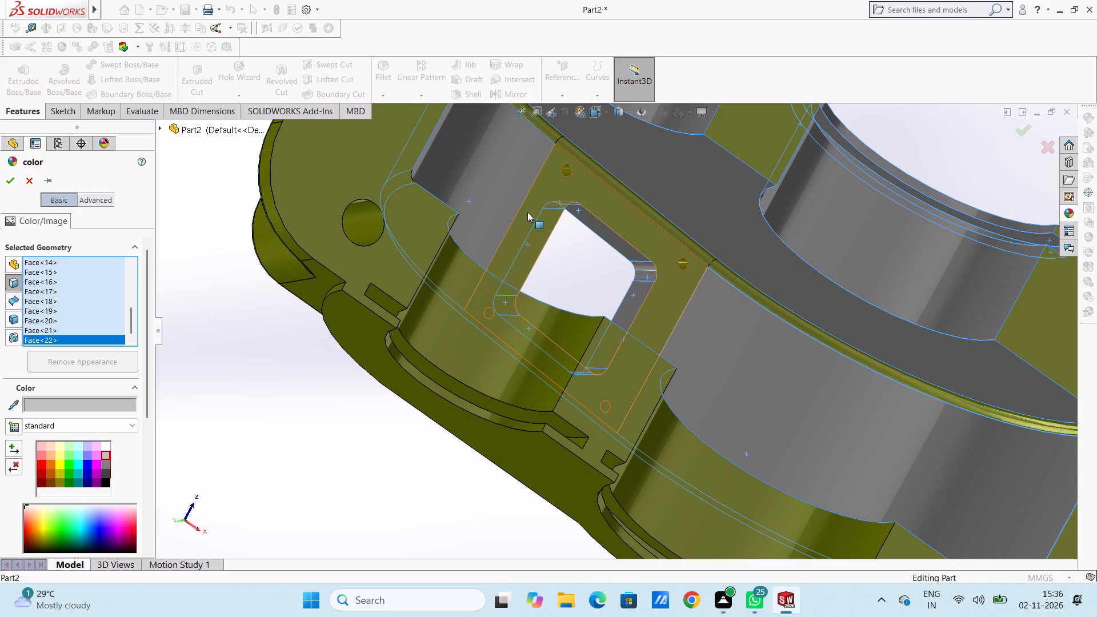
click(527, 212)
click(556, 138)
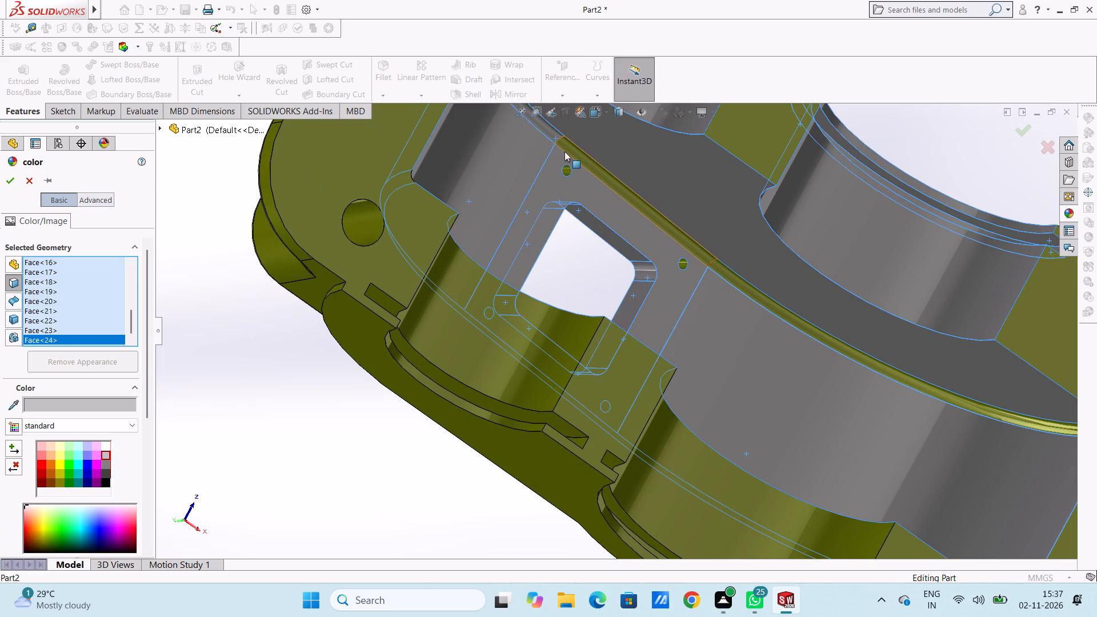
click(550, 133)
Colour the three groove faces of the smaller bearing opening in the opposite side wall light grey.
scroll(641, 270, up, 4)
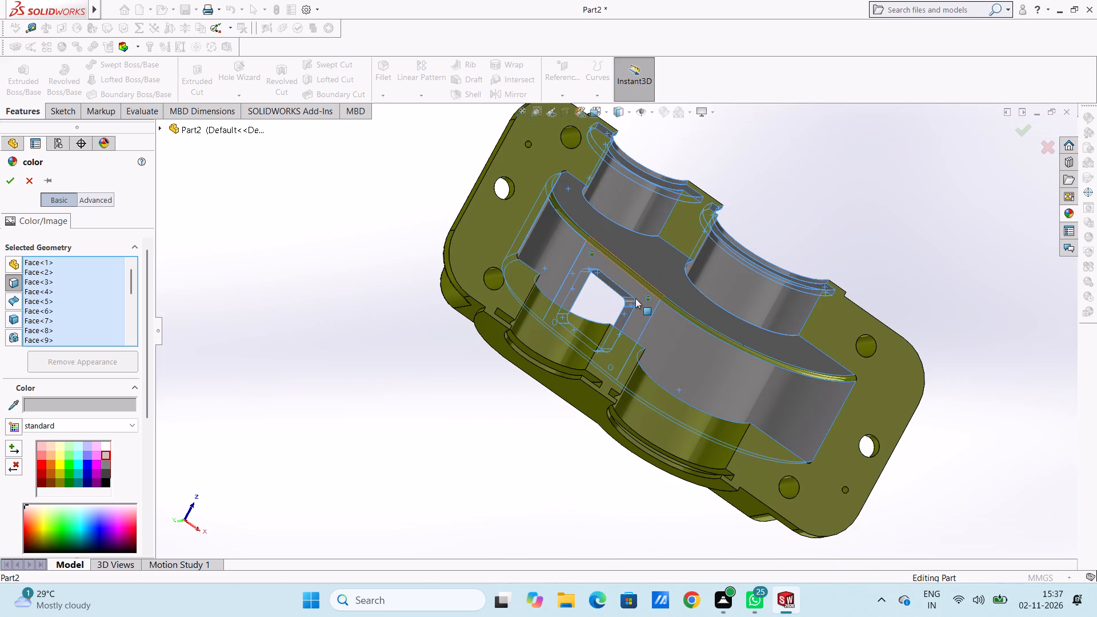
scroll(635, 298, up, 2)
middle_drag(550, 274, 547, 294)
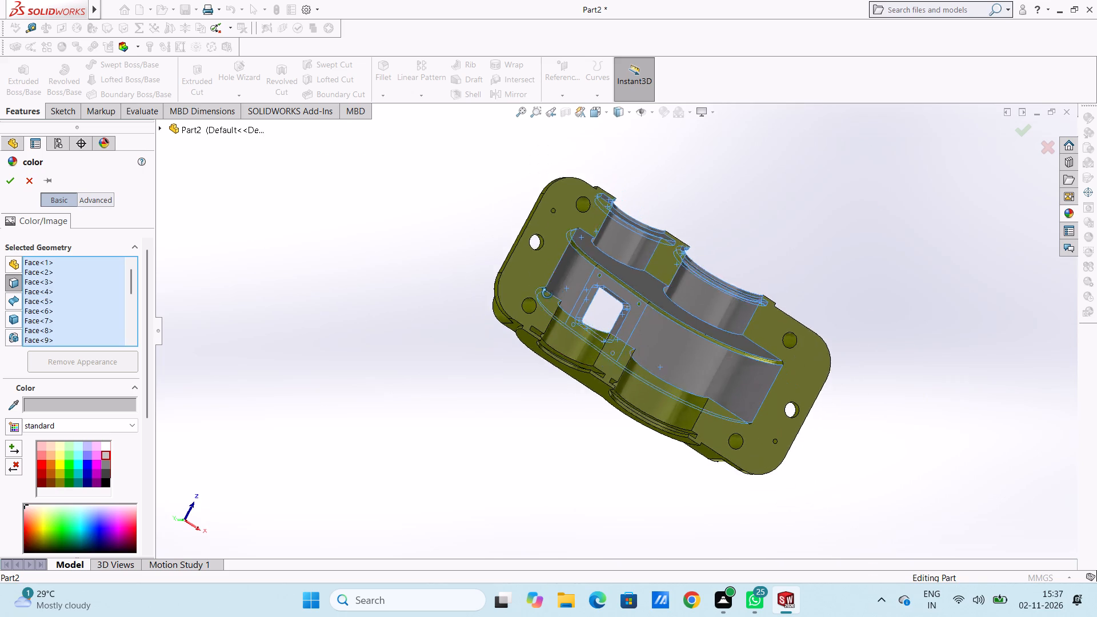
middle_drag(547, 294, 485, 354)
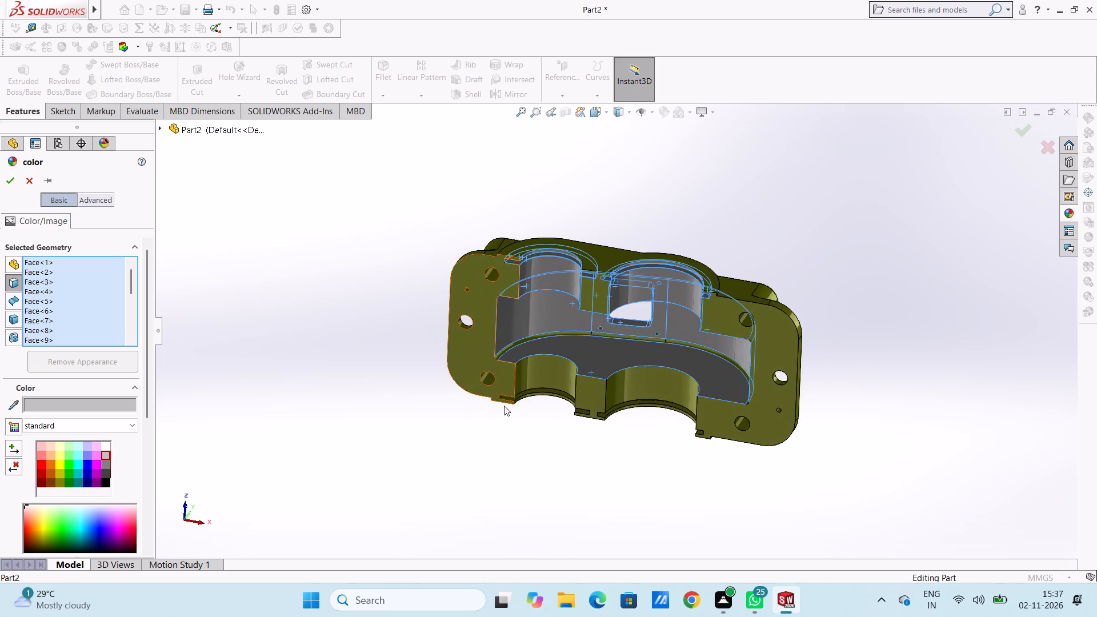
scroll(504, 406, down, 6)
middle_drag(654, 357, 659, 298)
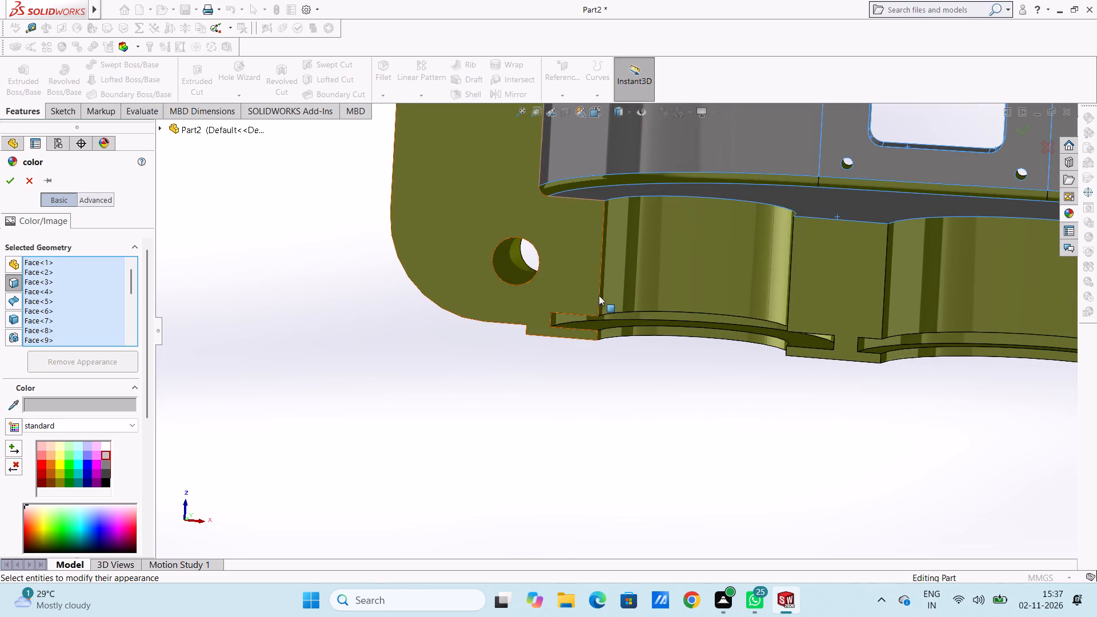
scroll(659, 327, down, 6)
middle_drag(650, 342, 655, 297)
click(619, 284)
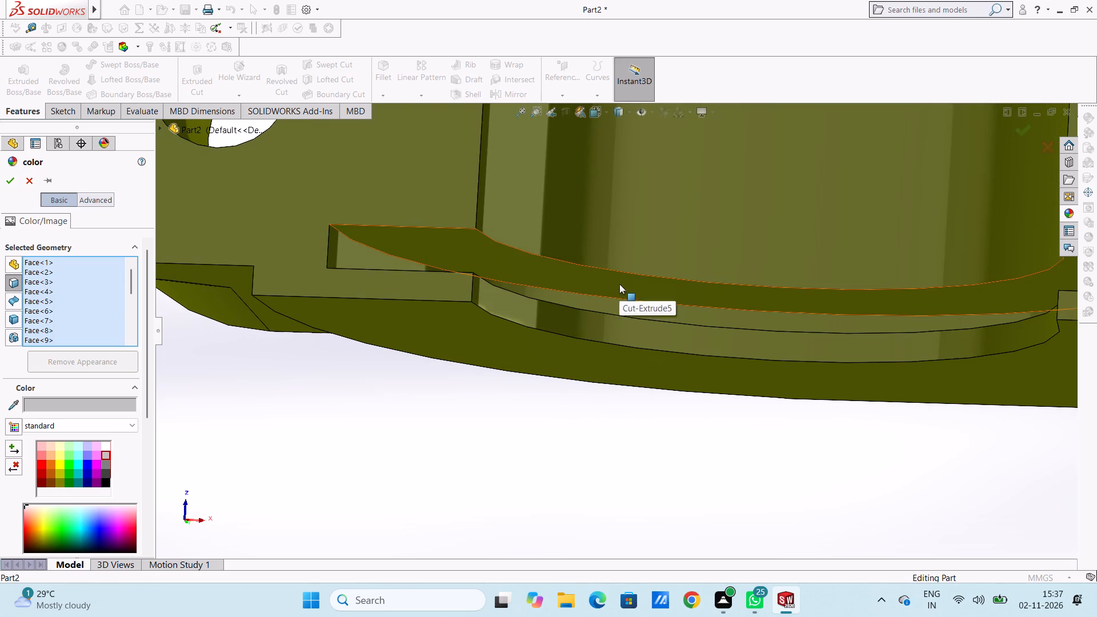
click(619, 299)
middle_drag(619, 307, 614, 389)
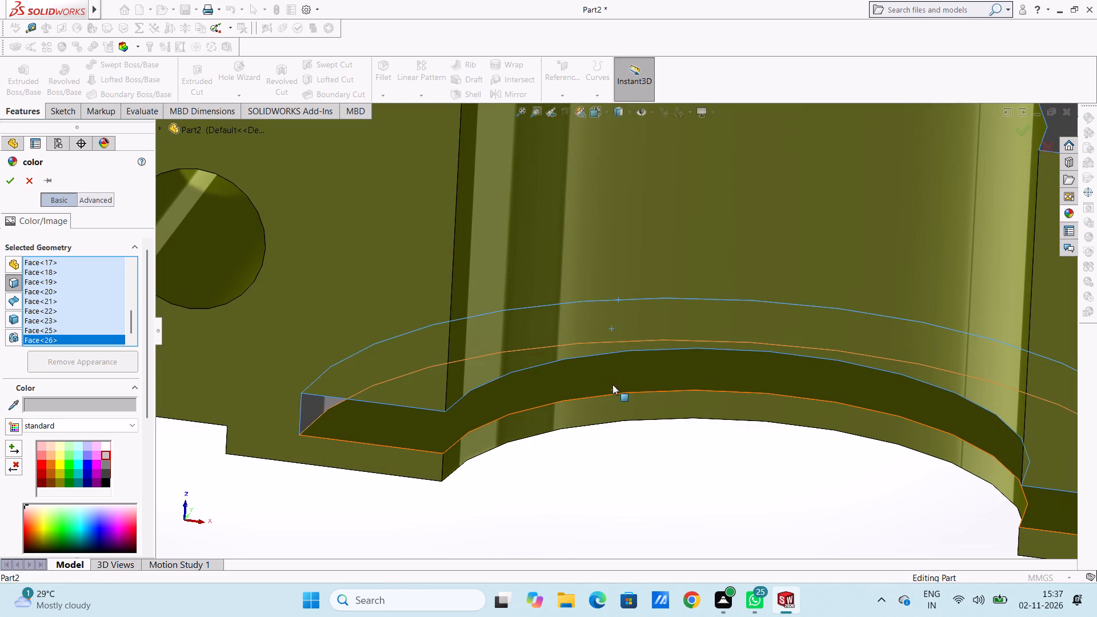
click(613, 384)
Colour the three groove faces of the larger bearing opening in the opposite side wall light grey.
scroll(752, 395, up, 5)
middle_drag(817, 451, 816, 344)
click(904, 418)
middle_drag(912, 435, 885, 490)
scroll(907, 460, down, 6)
click(841, 317)
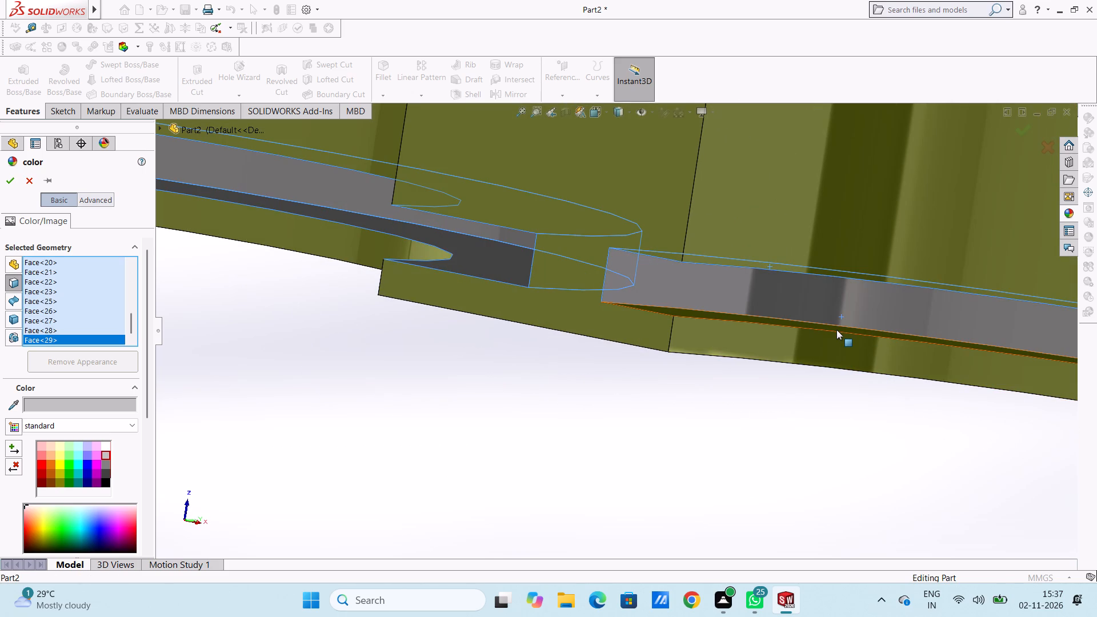
click(836, 330)
Colour the bore faces of both bearing openings in the opposite side wall light grey.
scroll(854, 378, up, 6)
scroll(784, 401, up, 4)
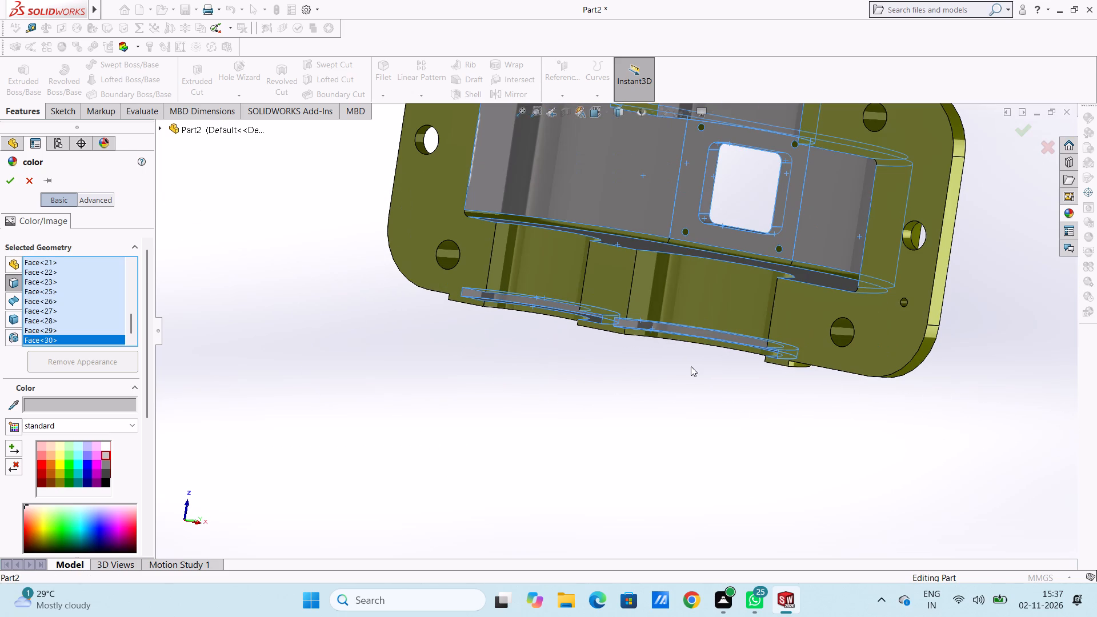
click(528, 268)
click(716, 308)
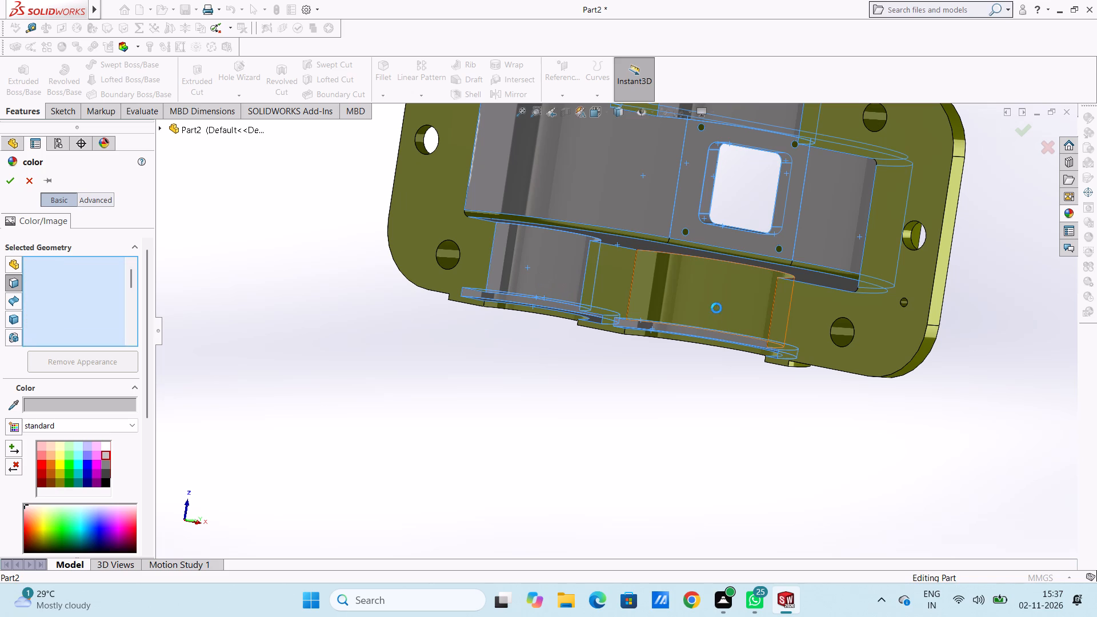
Colour the counterbore walls and floors of the two boss holes on the near side light grey.
middle_drag(695, 309, 729, 319)
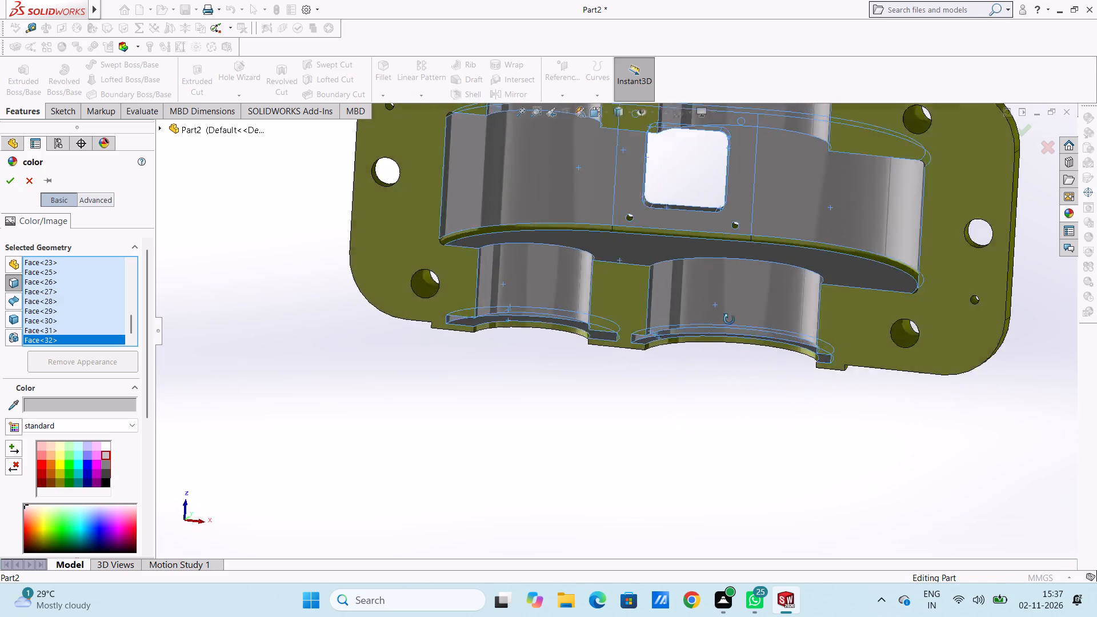
middle_drag(729, 319, 719, 443)
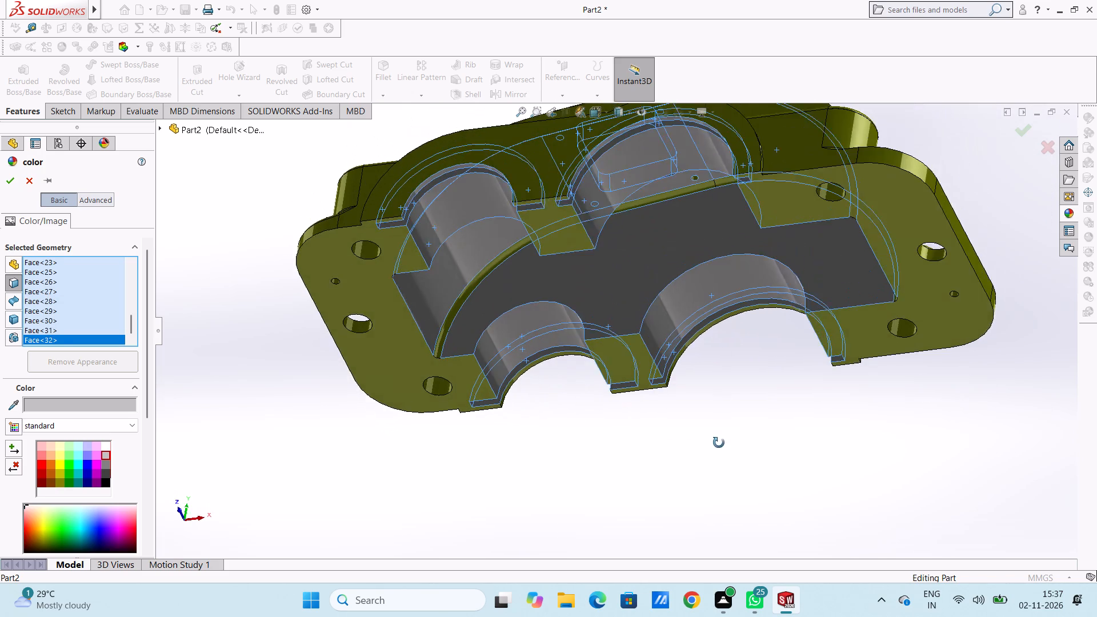
middle_drag(719, 443, 718, 443)
middle_drag(694, 355, 722, 474)
middle_drag(686, 412, 652, 532)
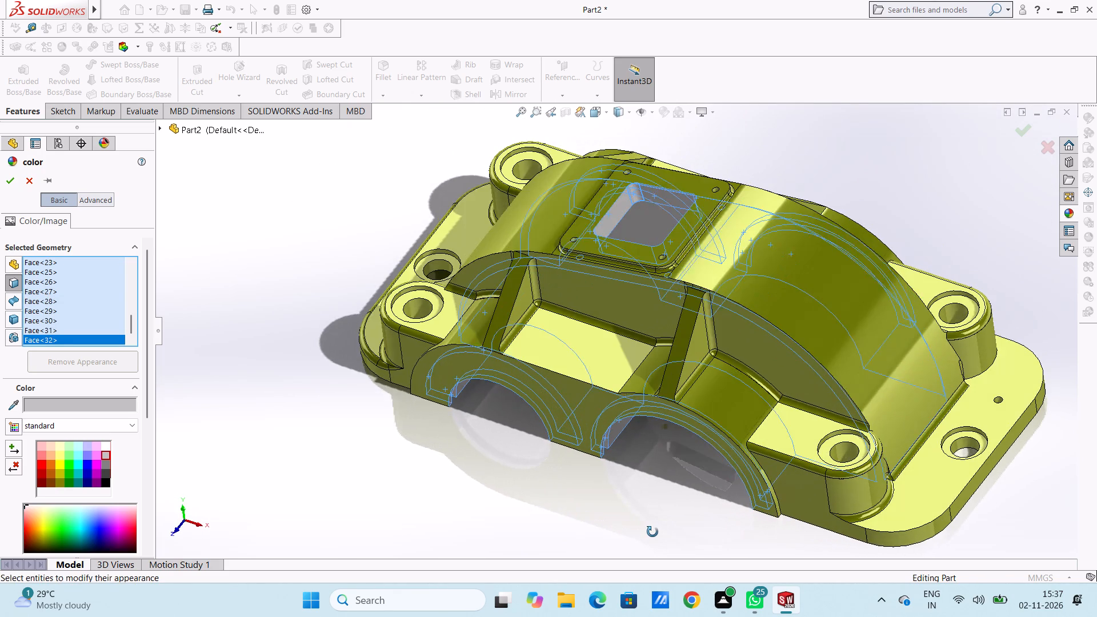
middle_drag(652, 532, 660, 532)
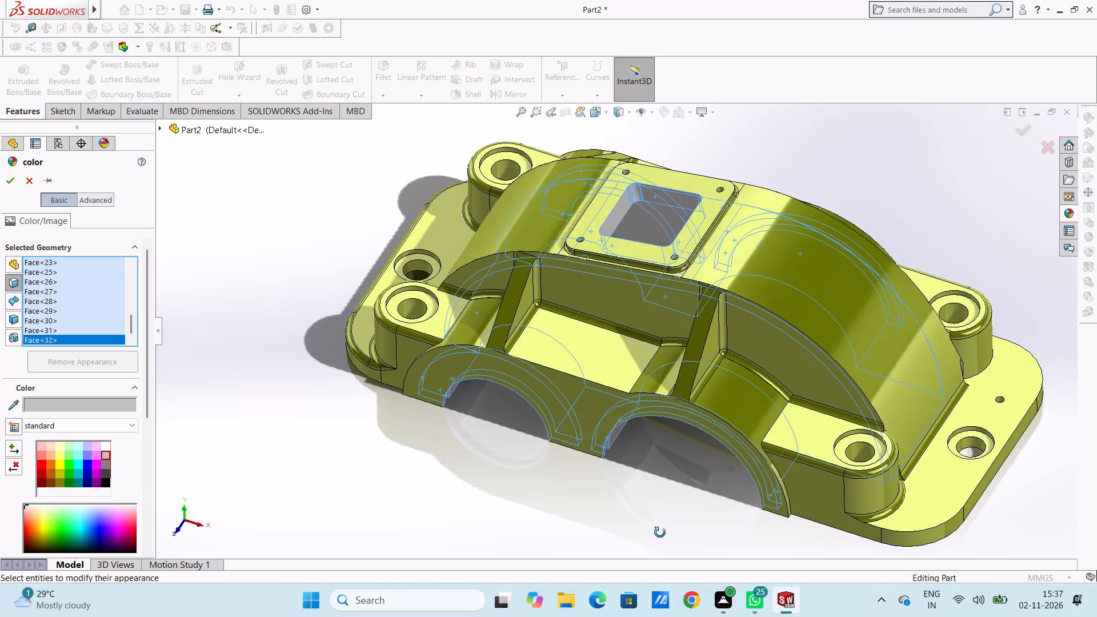
middle_drag(660, 532, 632, 533)
scroll(464, 291, down, 5)
click(459, 306)
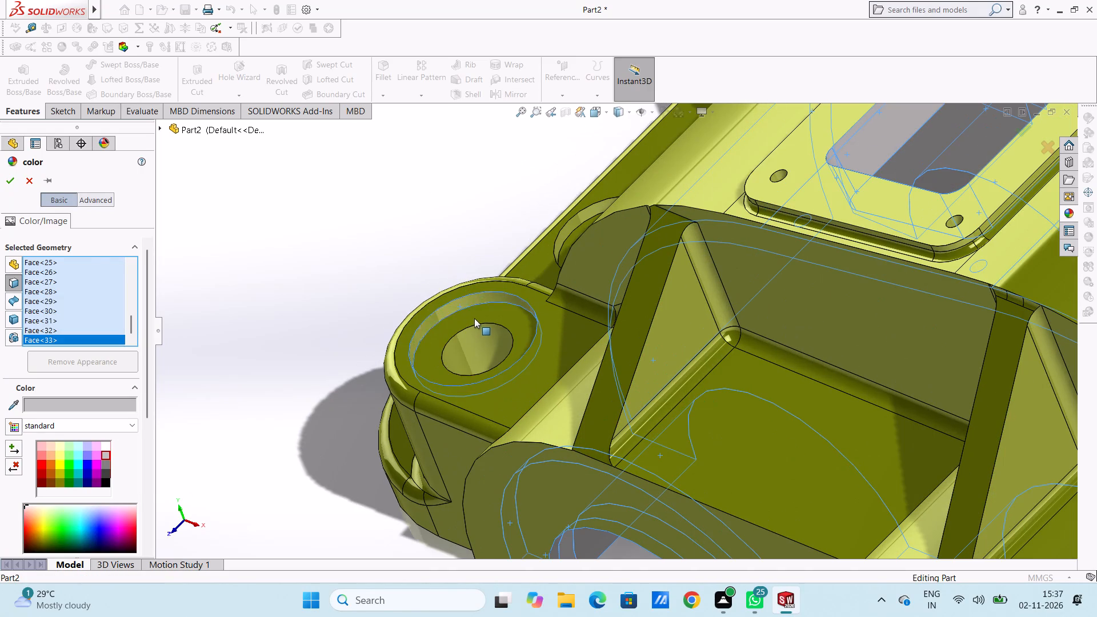
click(475, 318)
scroll(550, 330, up, 5)
scroll(697, 428, up, 4)
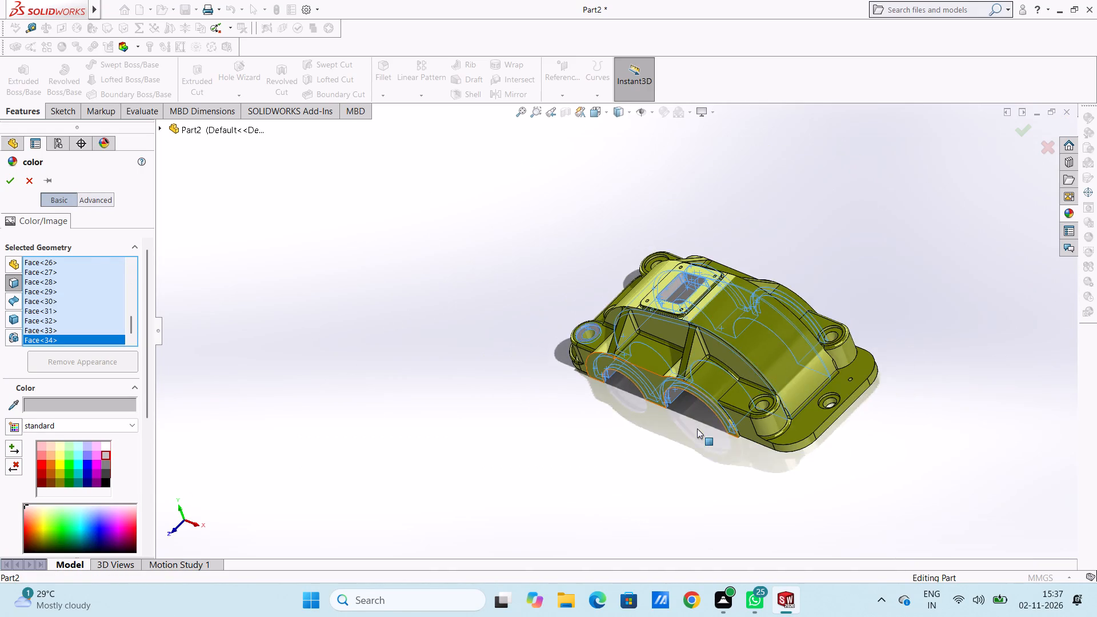
scroll(698, 430, down, 6)
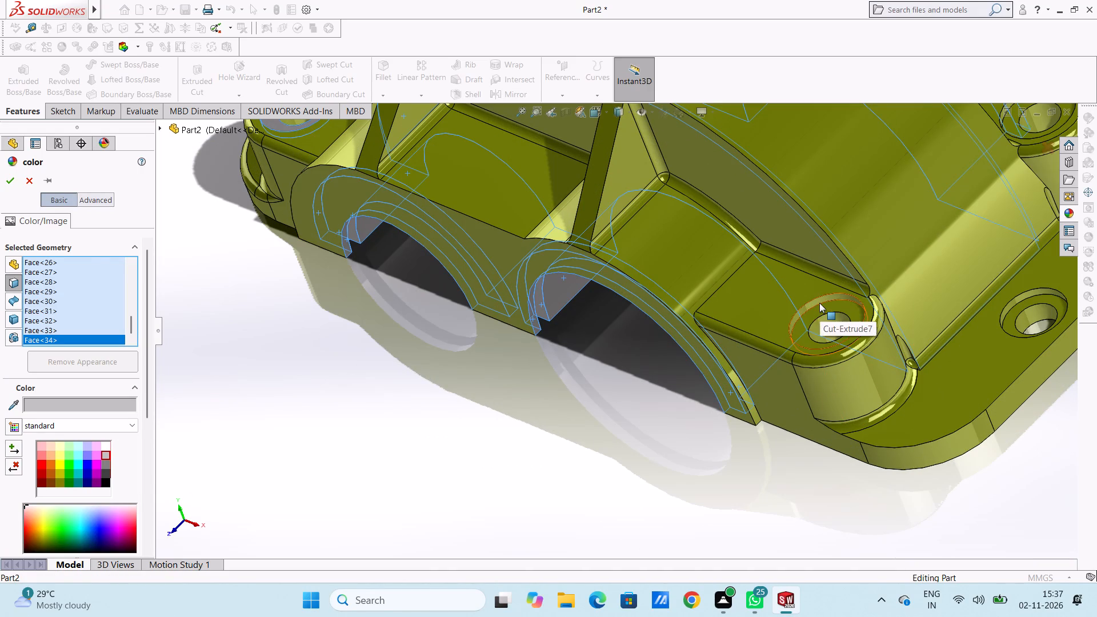
click(819, 303)
click(823, 309)
Colour the counterbore faces of the flange hole and the far boss hole at the larger bearing opening's end light grey.
scroll(838, 329, up, 6)
scroll(754, 292, down, 4)
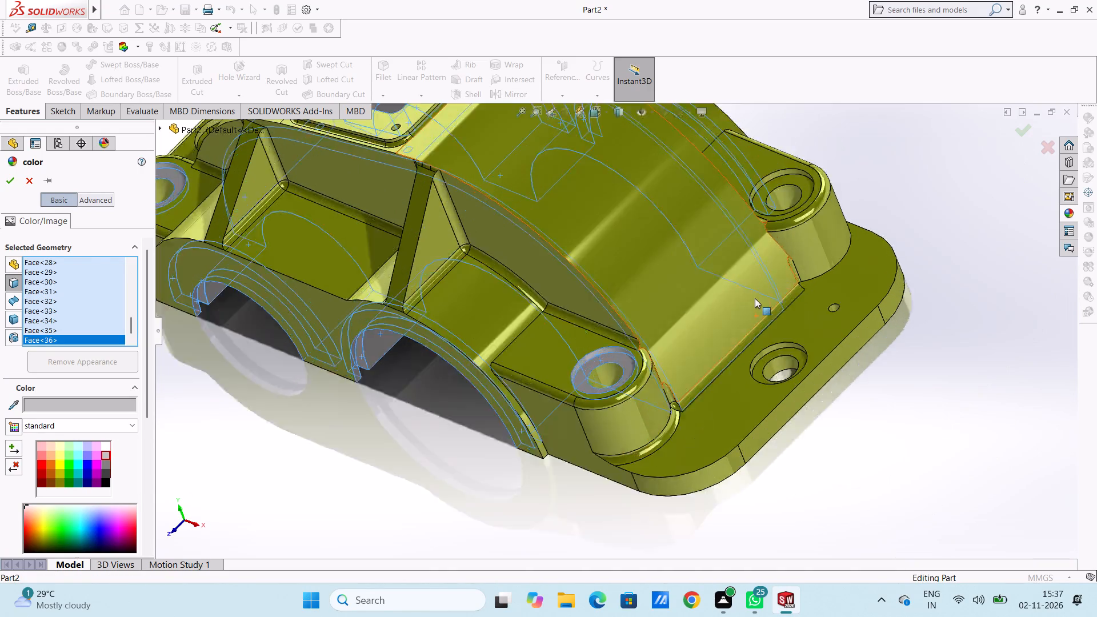
scroll(759, 338, down, 5)
click(765, 347)
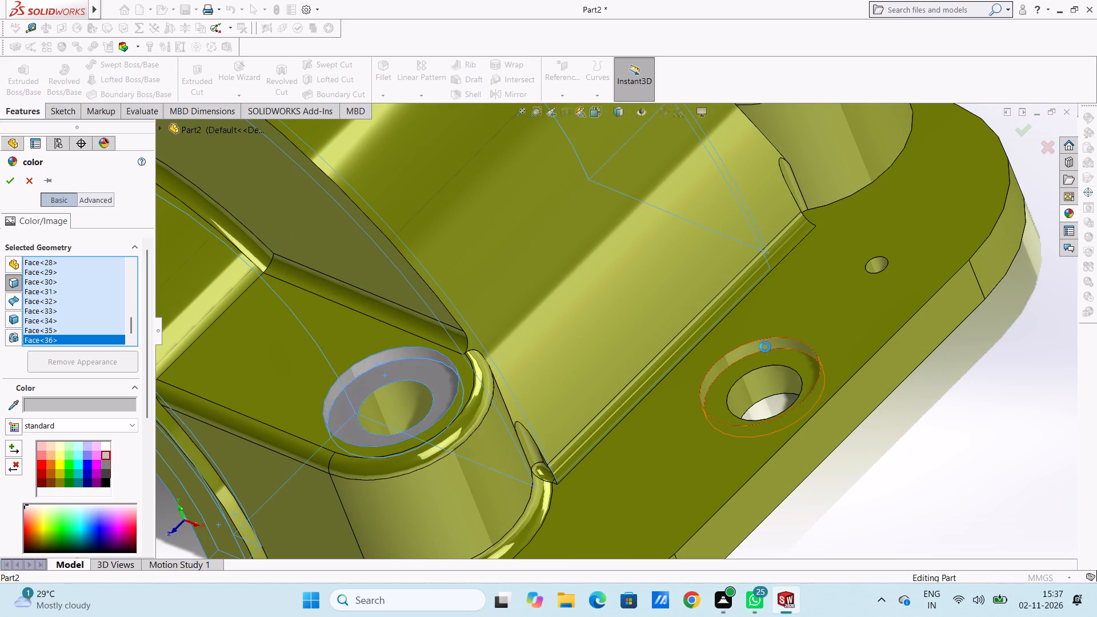
click(766, 356)
scroll(766, 356, up, 5)
scroll(636, 188, down, 5)
click(710, 256)
click(719, 269)
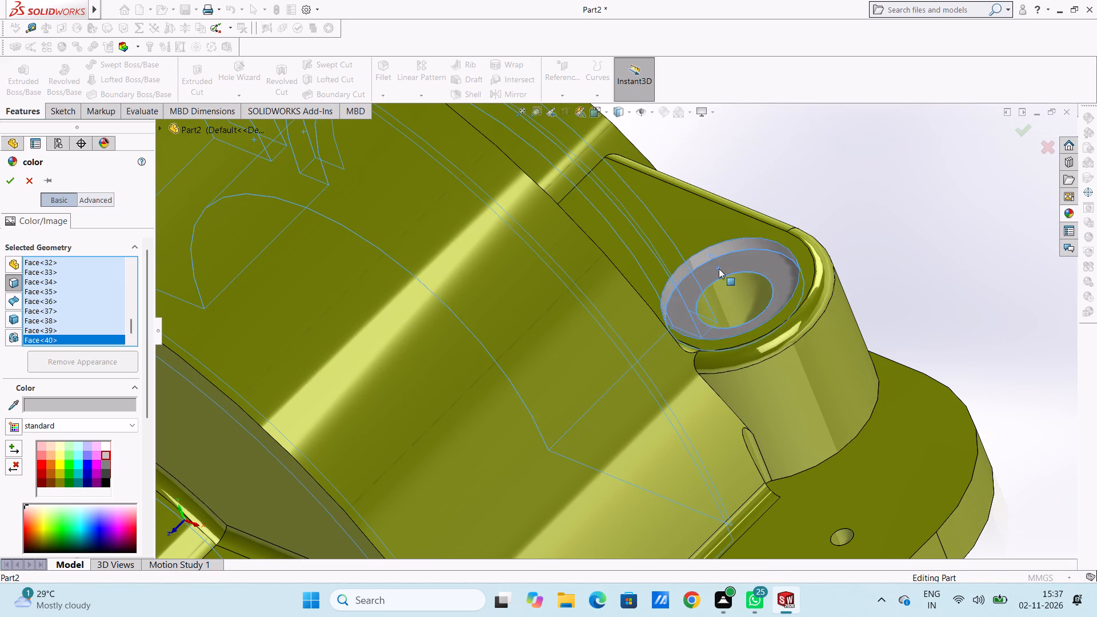
Colour the counterbore faces of the far boss hole at the smaller bearing opening's end light grey and apply the colouring.
scroll(719, 269, up, 11)
scroll(478, 289, down, 5)
middle_drag(616, 293, 618, 335)
scroll(573, 228, down, 5)
click(596, 200)
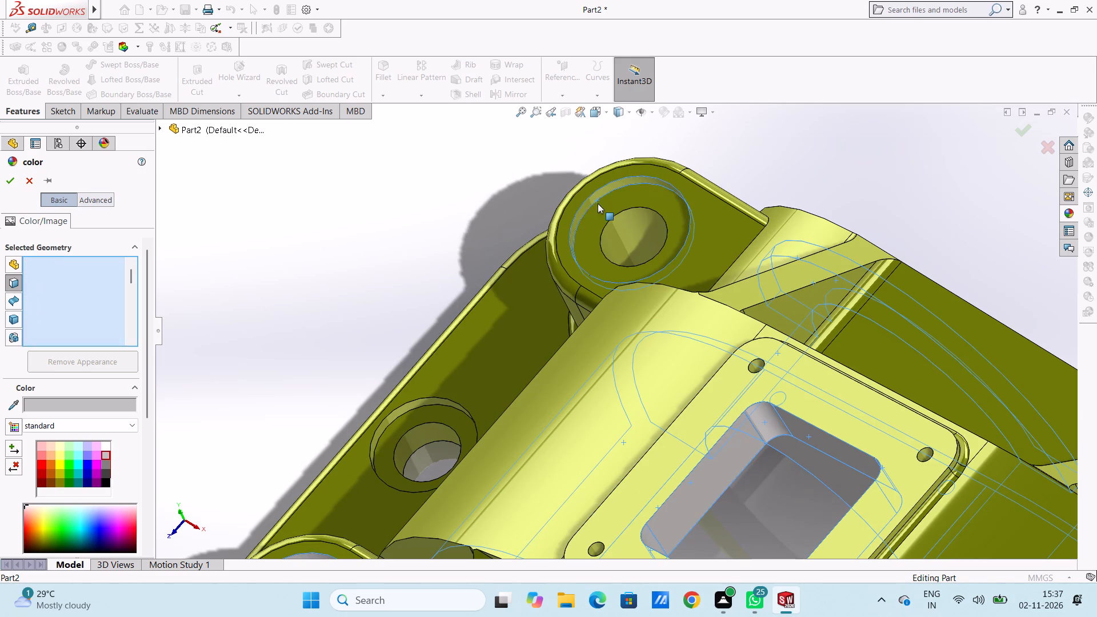
click(603, 211)
click(6, 179)
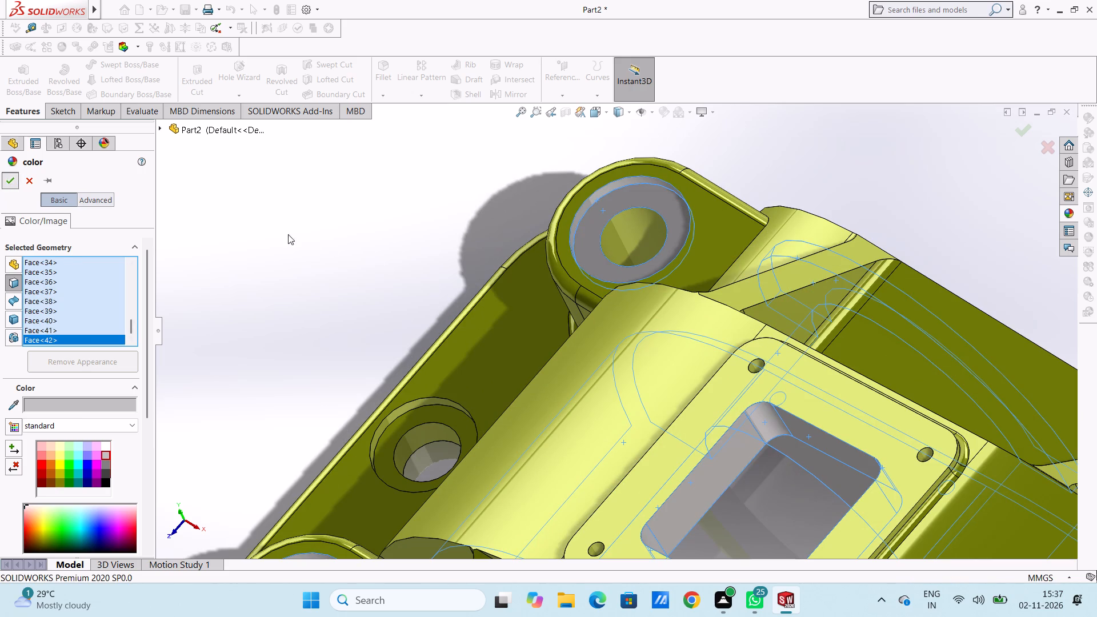
Examine the coloured cover from above, from the side and from underneath.
scroll(450, 300, up, 10)
middle_drag(450, 406, 490, 315)
middle_drag(469, 390, 457, 375)
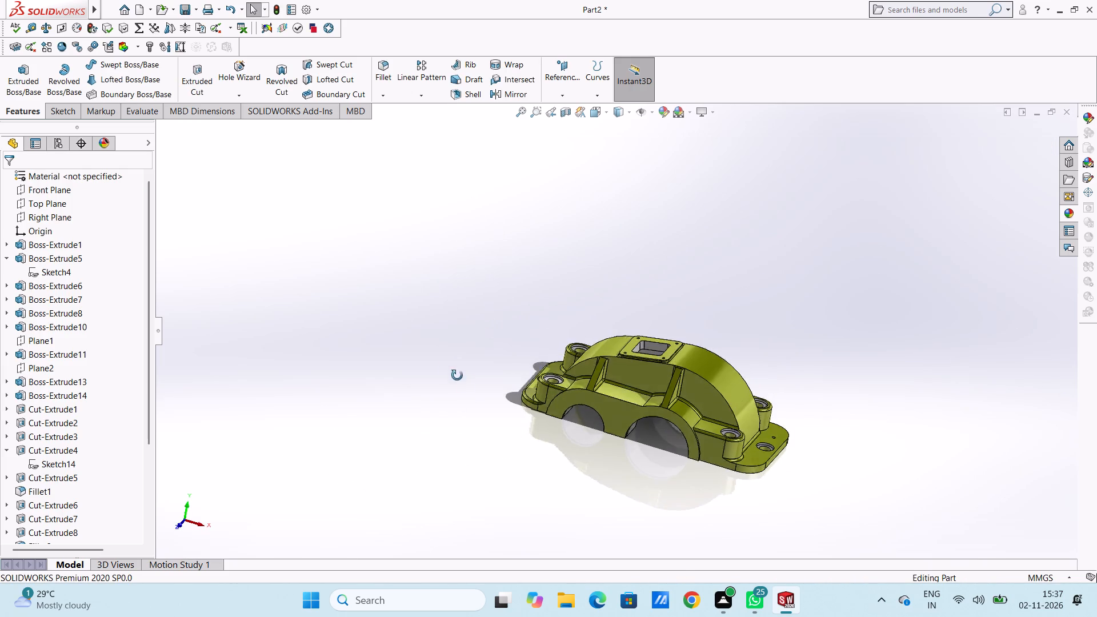
middle_drag(457, 375, 471, 292)
middle_drag(481, 400, 497, 264)
middle_drag(538, 444, 545, 323)
middle_drag(490, 330, 471, 426)
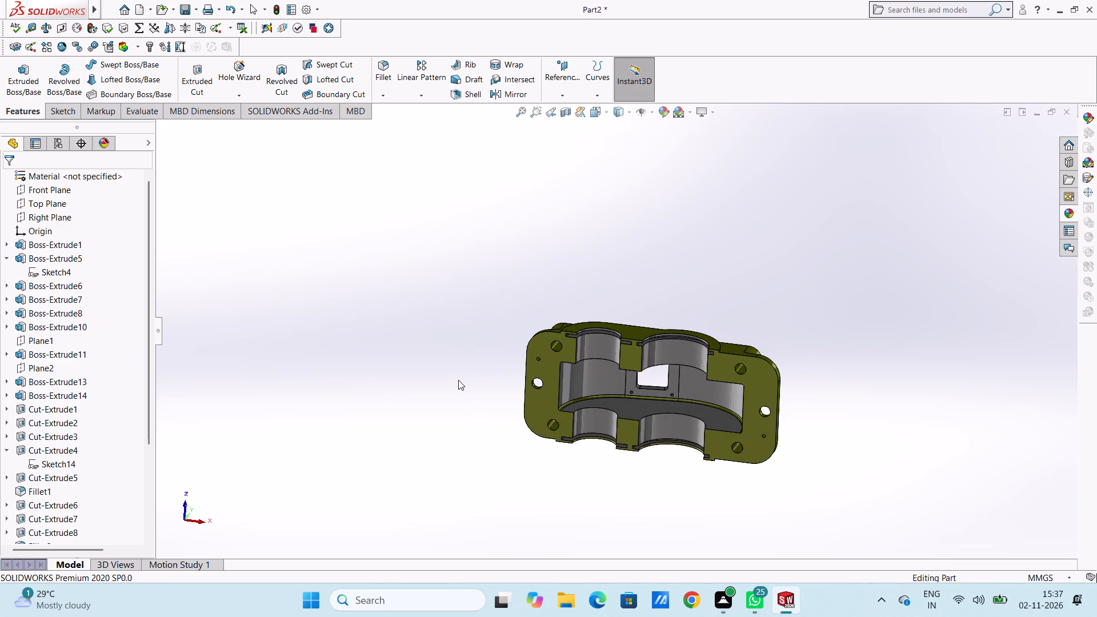
middle_drag(479, 352, 472, 387)
middle_drag(475, 342, 454, 415)
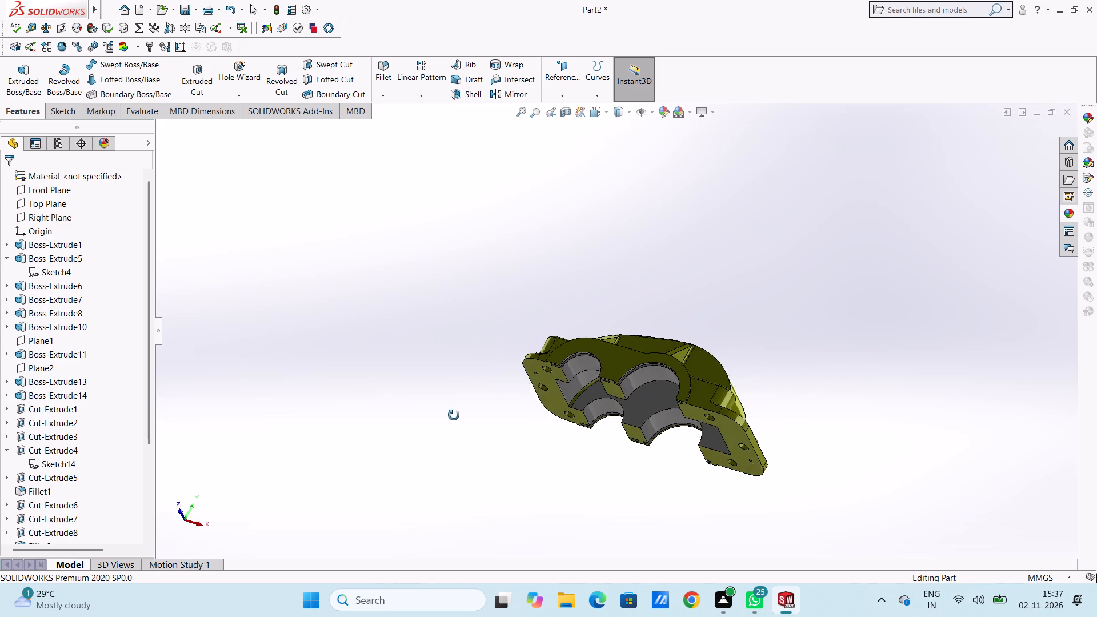
middle_drag(454, 415, 453, 420)
middle_drag(485, 380, 487, 449)
middle_drag(491, 383, 454, 537)
middle_drag(427, 428, 429, 408)
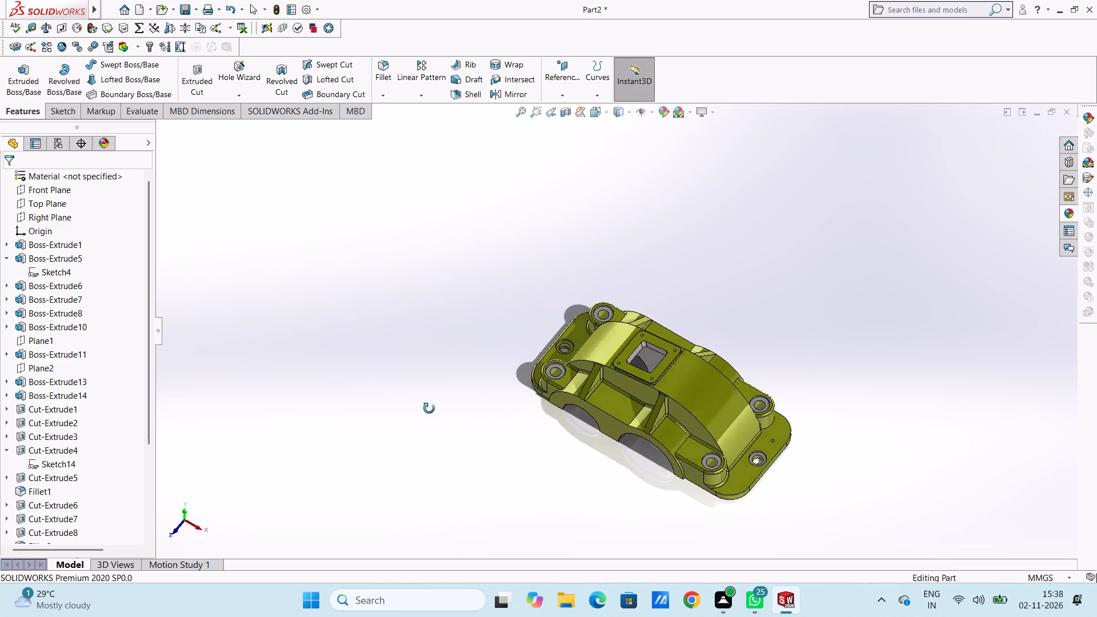
middle_drag(429, 408, 424, 362)
Apply the polished steel metal appearance to the bore face of the near boss hole beside the larger bearing opening.
scroll(676, 492, down, 6)
scroll(700, 228, down, 3)
middle_drag(700, 274, 698, 280)
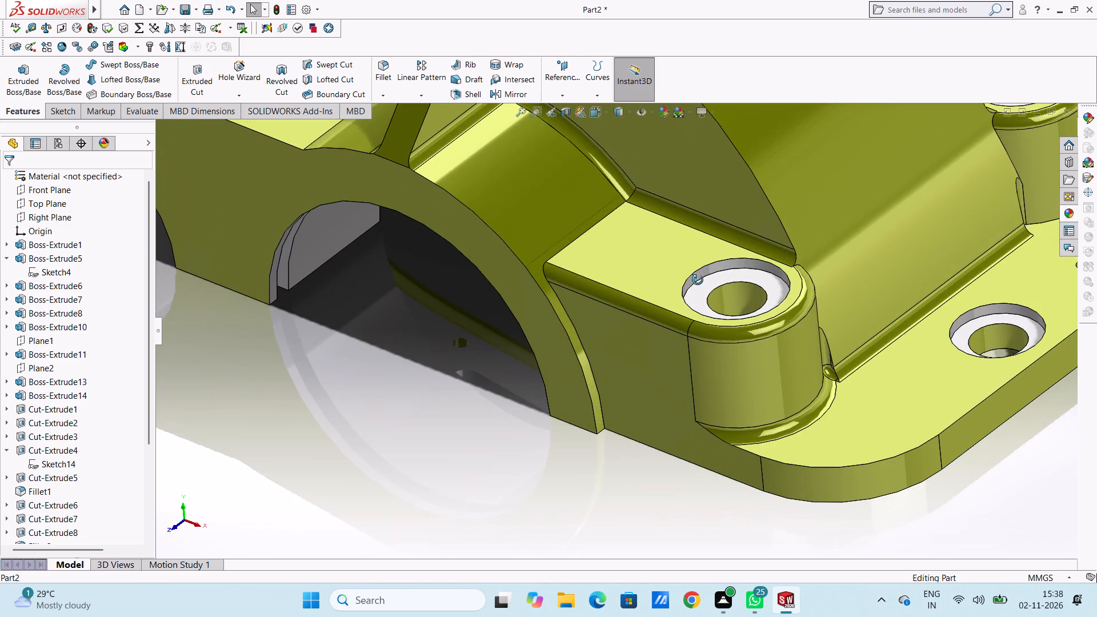
middle_drag(698, 280, 694, 286)
scroll(770, 305, down, 2)
click(1064, 210)
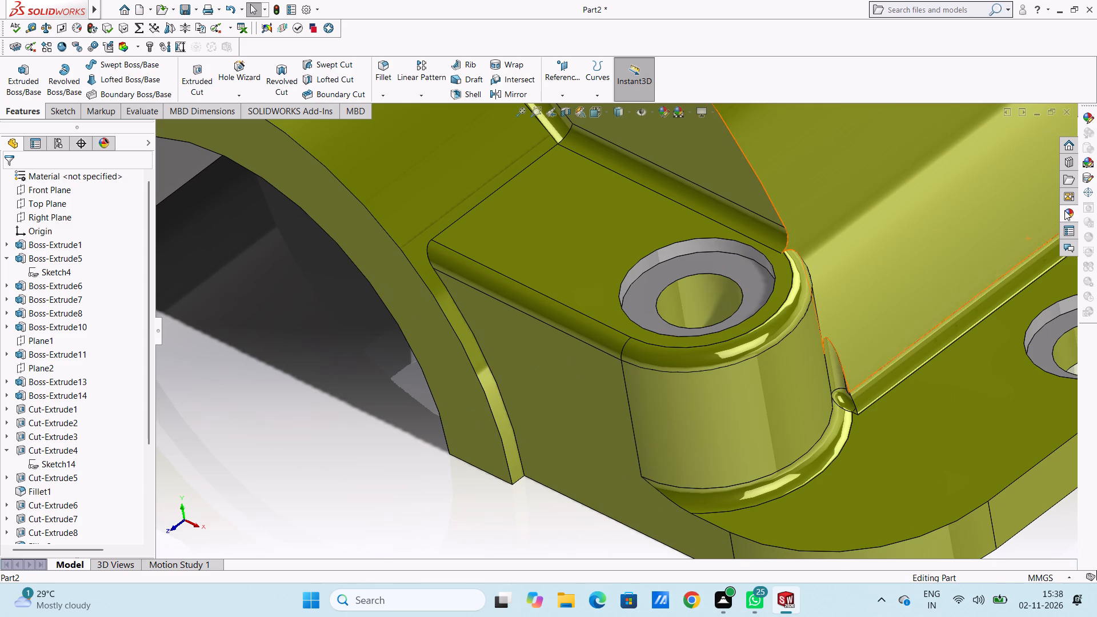
click(896, 173)
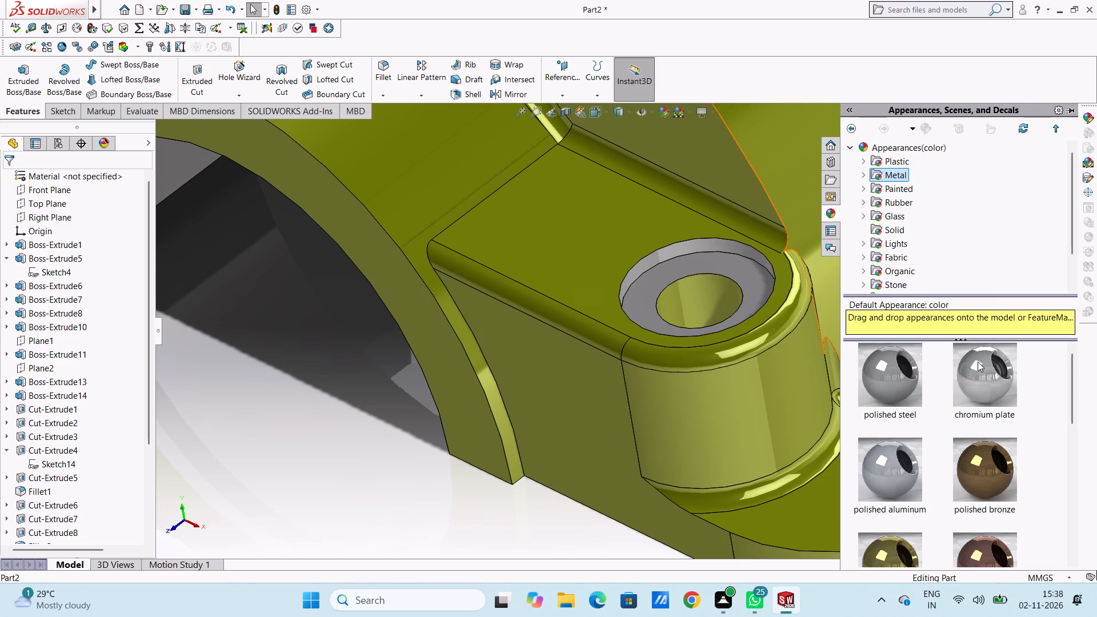
drag(982, 371, 723, 294)
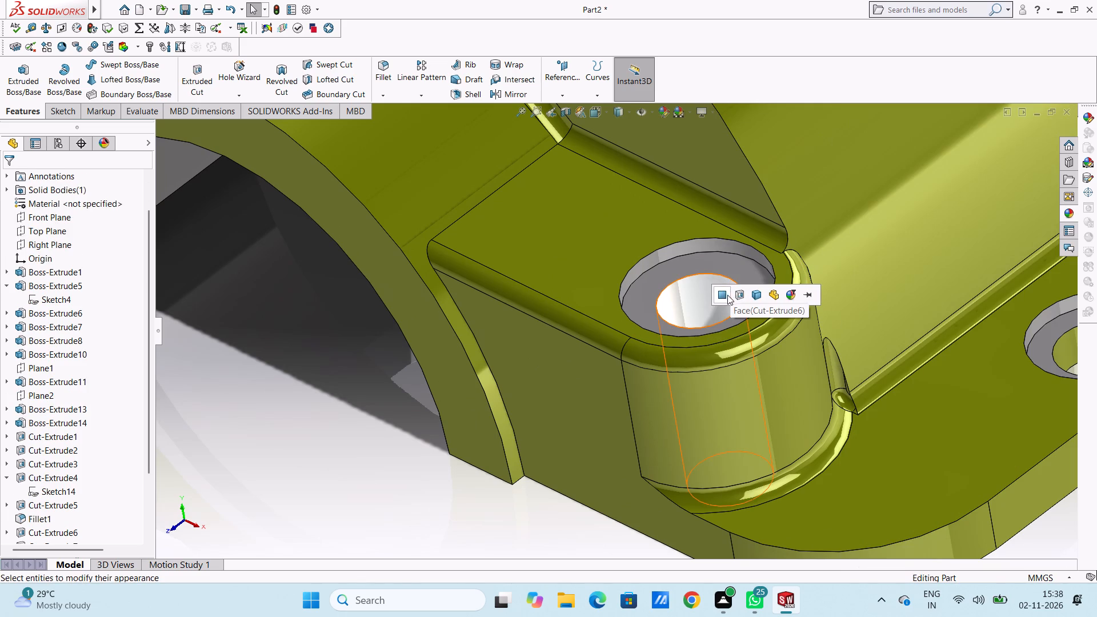
click(1062, 211)
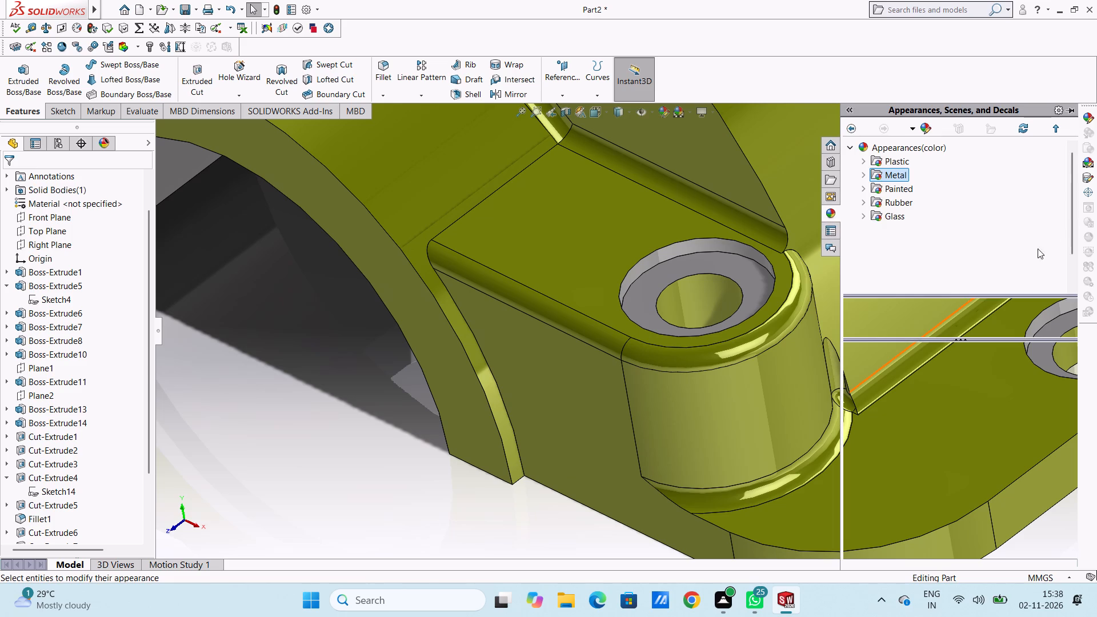
drag(893, 379, 706, 305)
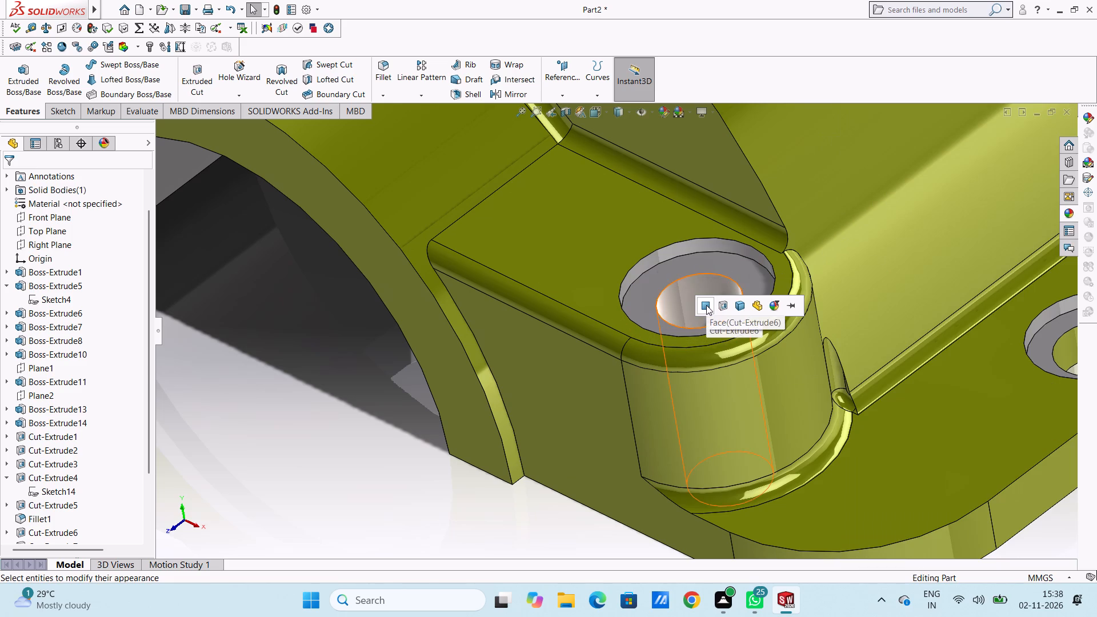
click(706, 305)
Apply the polished steel appearance to the bore face of the counterbored flange hole at the larger bearing opening's end.
scroll(863, 310, up, 5)
scroll(815, 315, down, 6)
scroll(606, 435, down, 4)
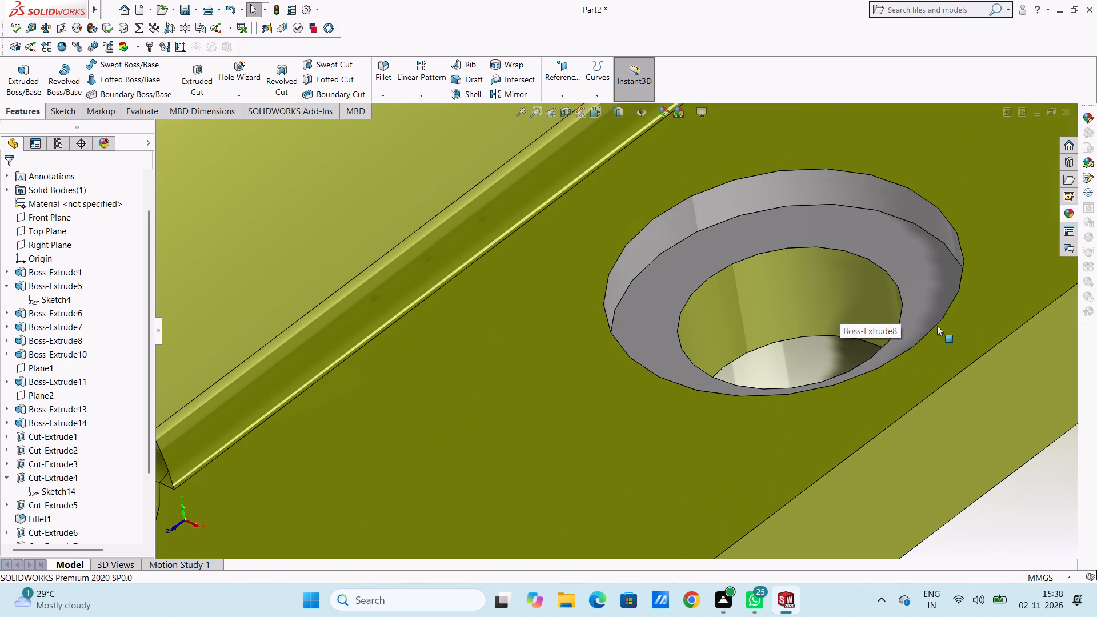
click(1069, 213)
drag(896, 382, 800, 321)
click(800, 320)
Apply the polished steel appearance to the small plain hole in the flange at the larger bearing opening's end.
scroll(807, 312, up, 6)
scroll(753, 284, up, 5)
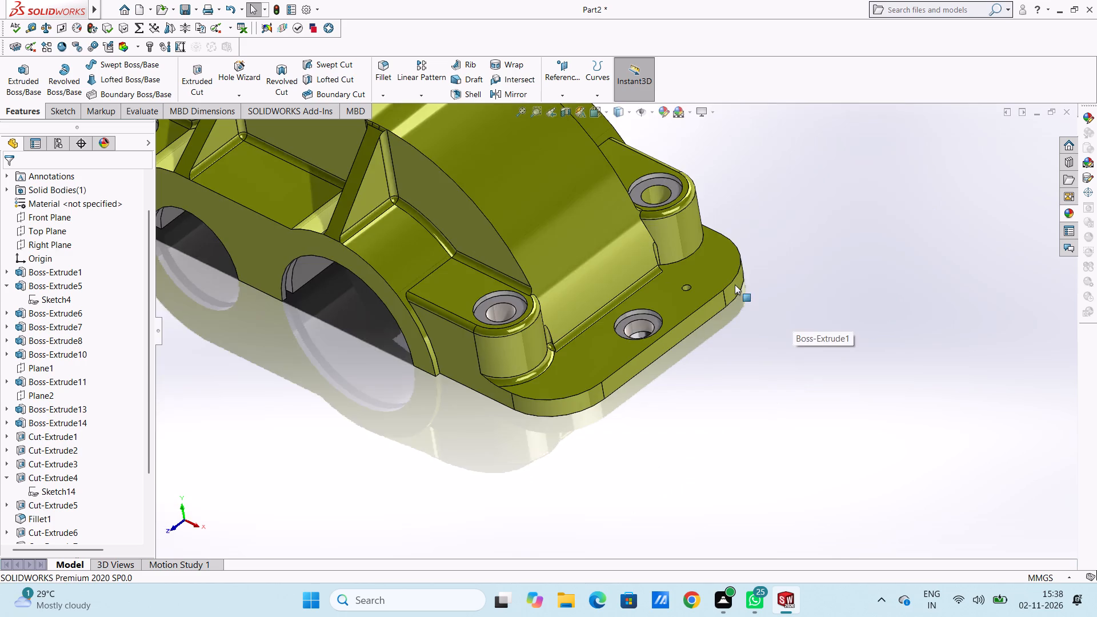
scroll(660, 287, down, 6)
scroll(739, 297, down, 6)
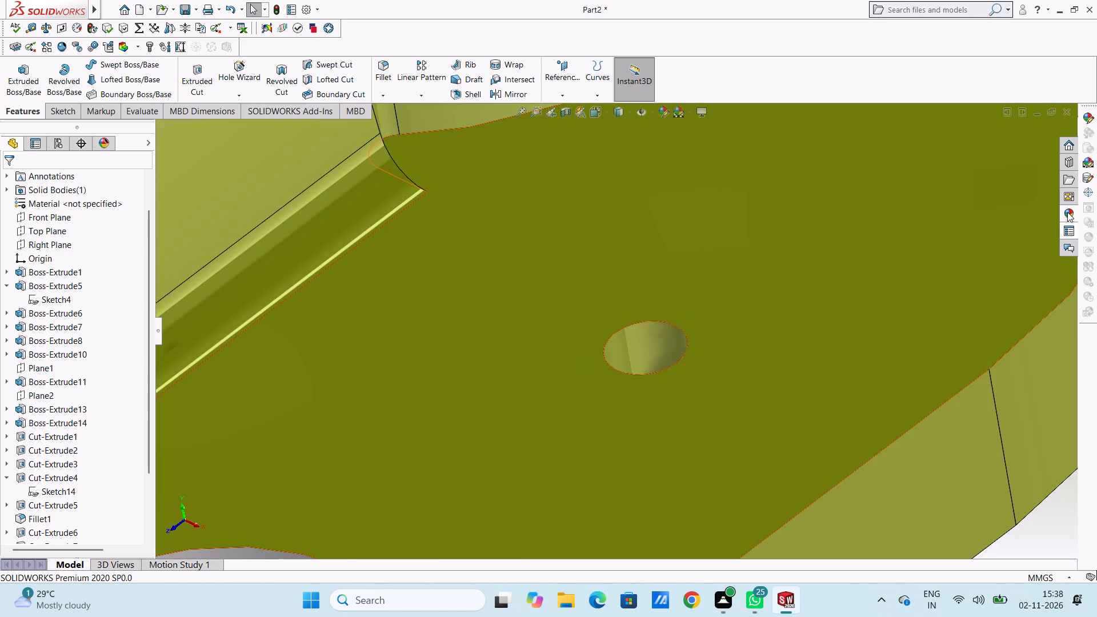
click(1067, 211)
drag(908, 372, 672, 336)
click(672, 336)
Apply the polished steel appearance to the whole Cut-Extrude6 feature, covering the bores of the boss holes.
scroll(563, 218, up, 10)
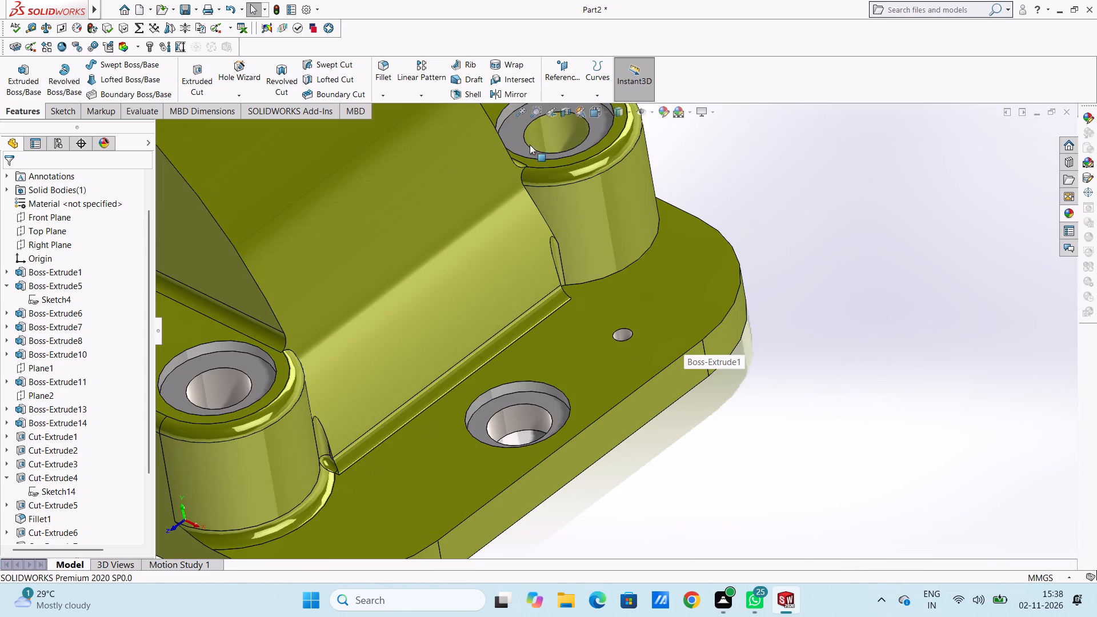
scroll(531, 143, up, 4)
scroll(547, 199, down, 6)
scroll(690, 398, down, 6)
scroll(772, 423, down, 3)
click(1064, 217)
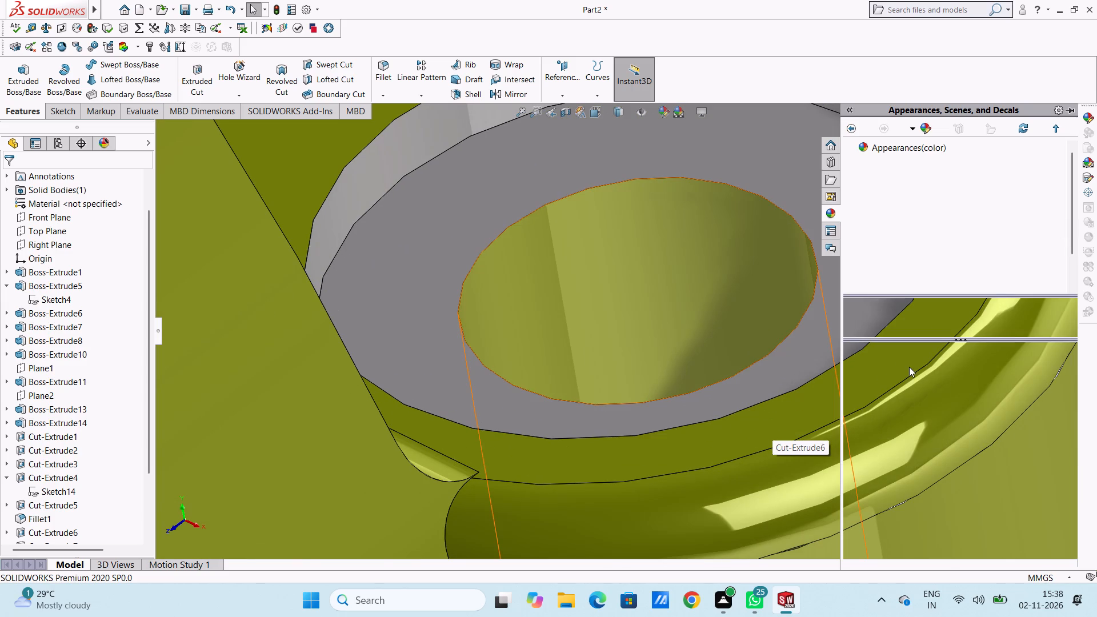
drag(892, 374, 700, 296)
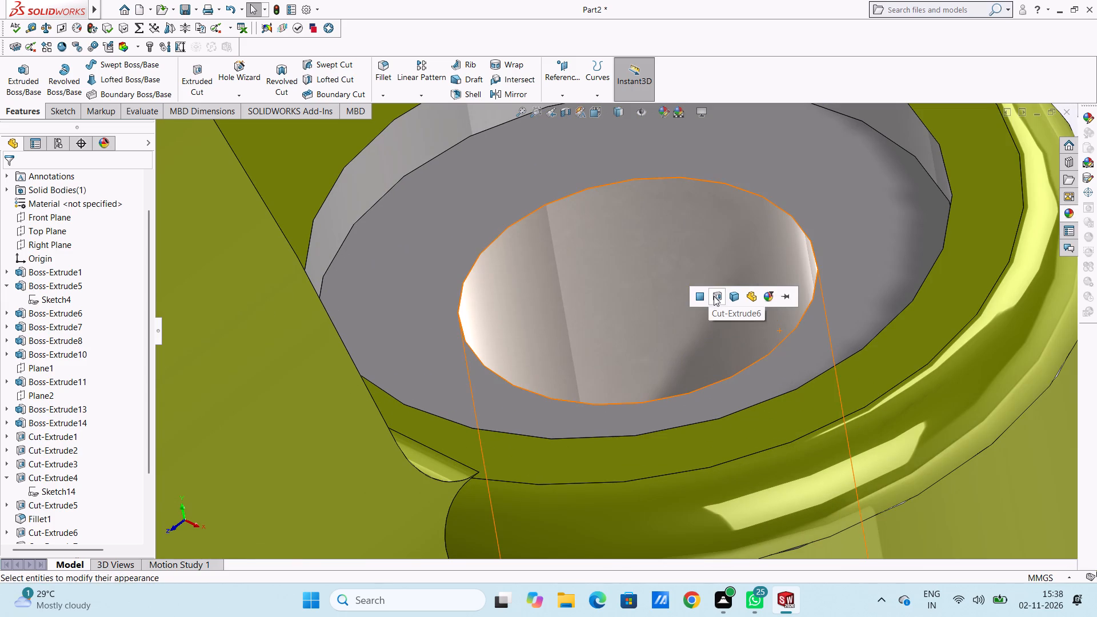
click(714, 296)
Apply the polished steel appearance to the bore face of the counterbored flange hole at the smaller bearing opening's end.
scroll(715, 299, up, 6)
scroll(618, 324, up, 13)
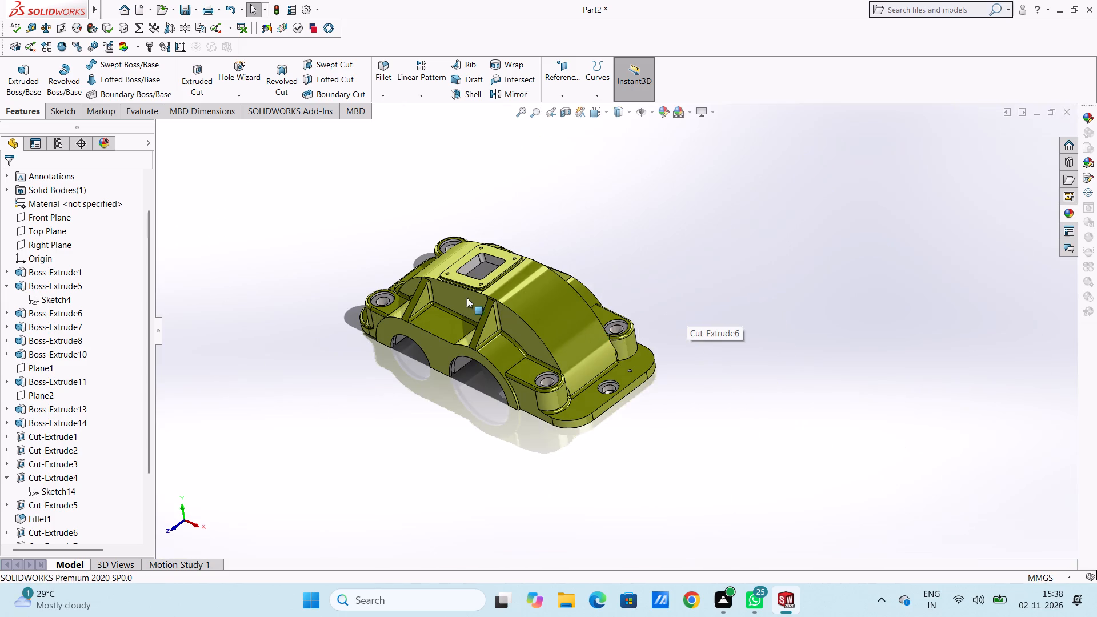
scroll(368, 293, down, 6)
middle_drag(726, 254, 738, 321)
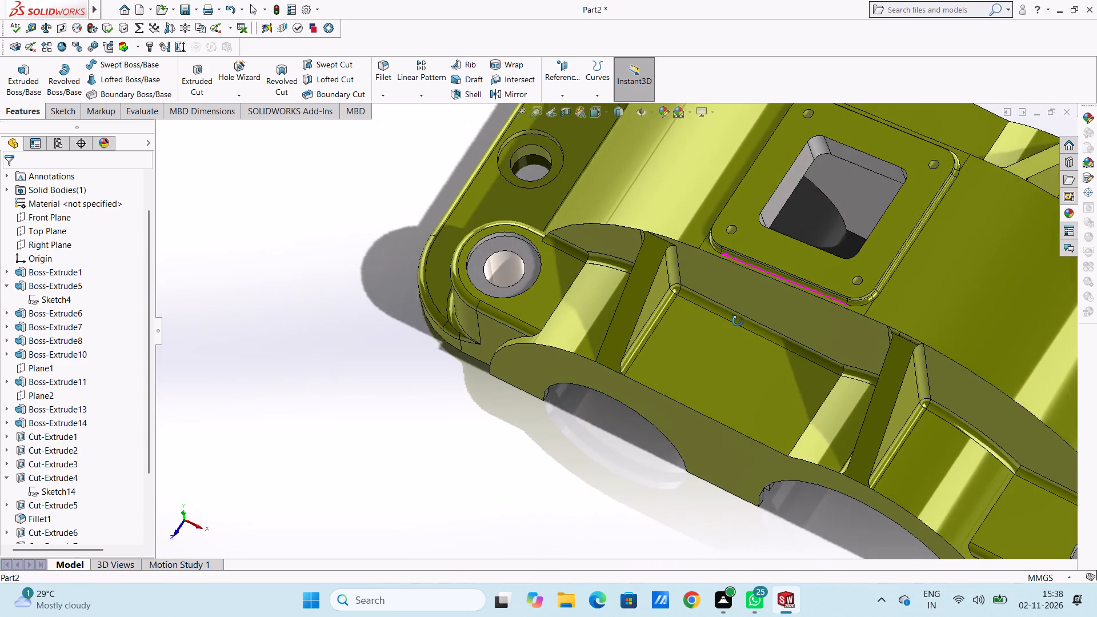
middle_drag(738, 321, 738, 320)
scroll(737, 301, up, 4)
scroll(620, 251, down, 6)
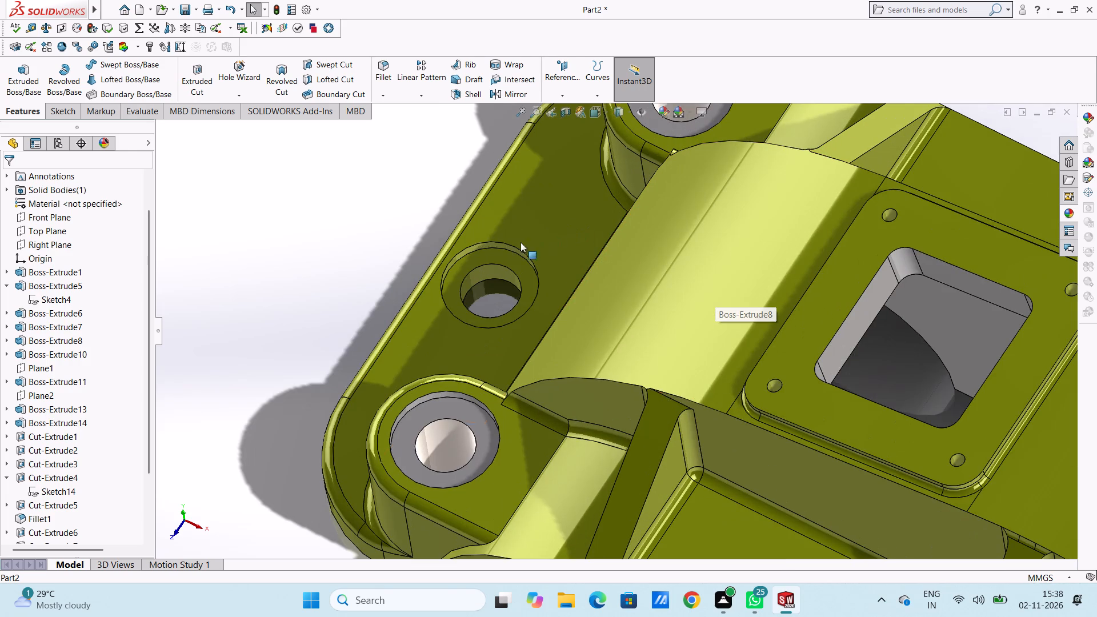
scroll(525, 239, down, 6)
click(1070, 214)
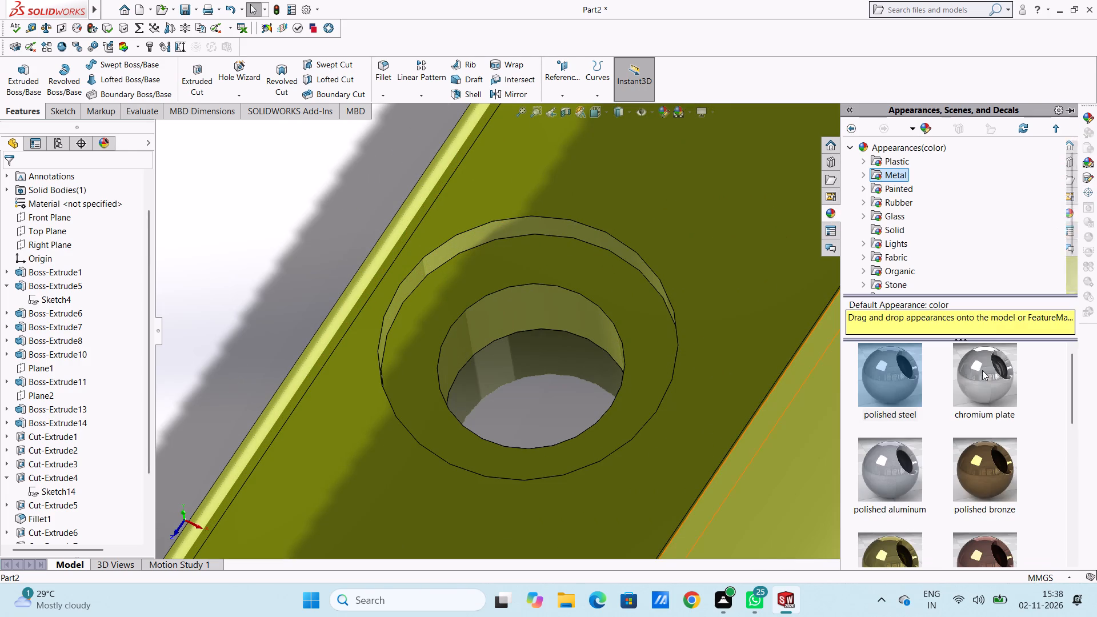
drag(890, 380, 555, 314)
click(542, 315)
Apply the polished steel appearance to the bore face of the small plain flange hole at the smaller bearing opening's end.
scroll(539, 317, up, 5)
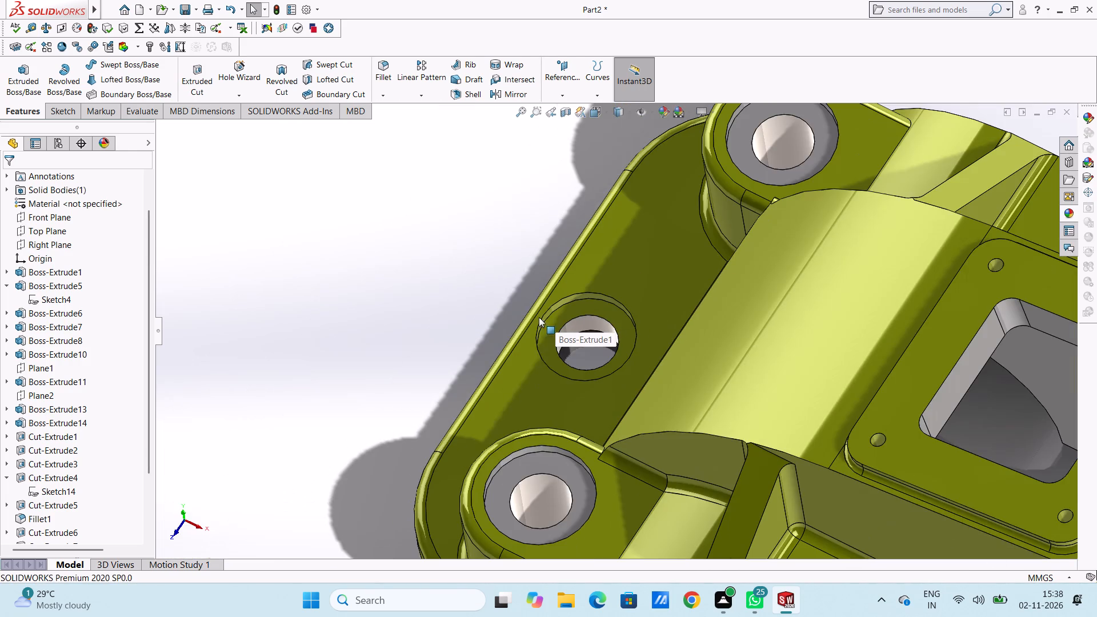
scroll(539, 317, up, 1)
middle_drag(545, 390, 553, 442)
scroll(530, 422, down, 2)
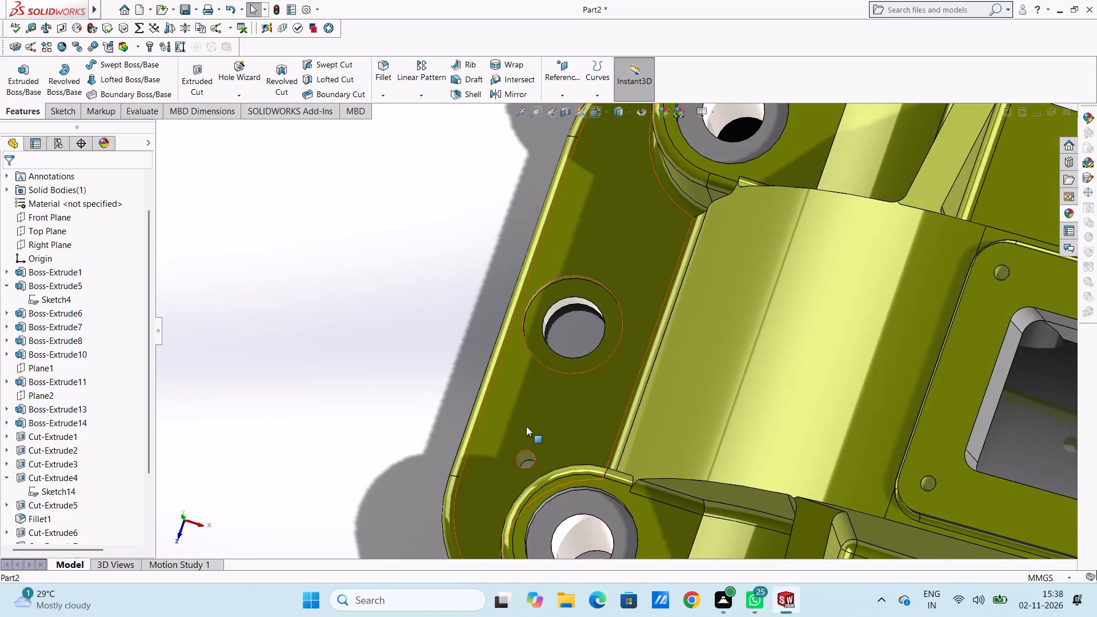
scroll(526, 426, down, 3)
click(1066, 215)
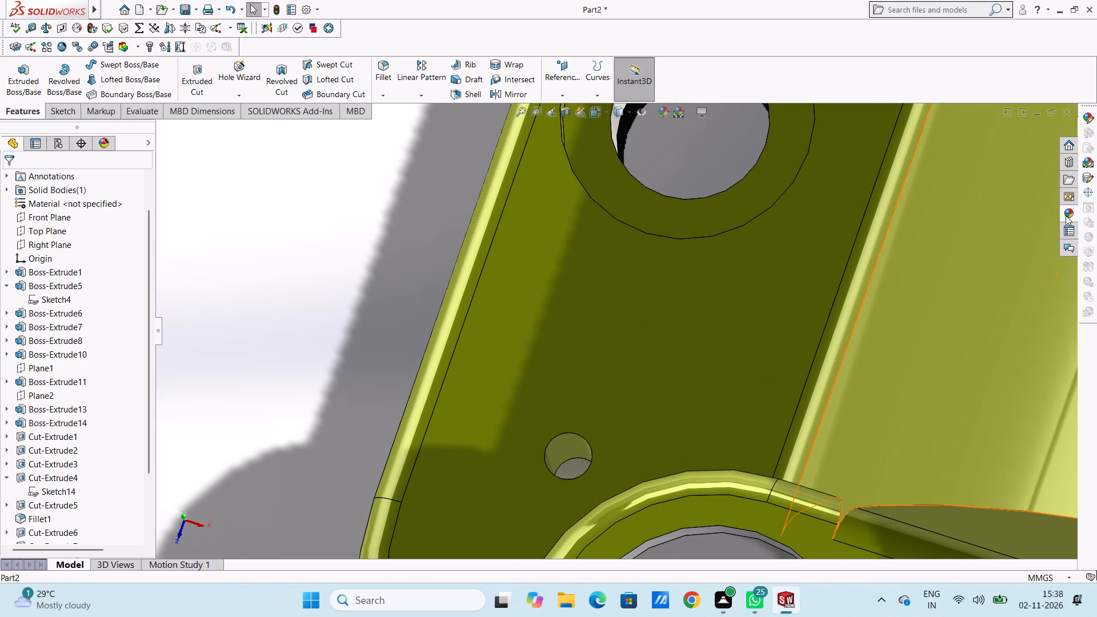
scroll(591, 494, down, 6)
drag(883, 386, 703, 351)
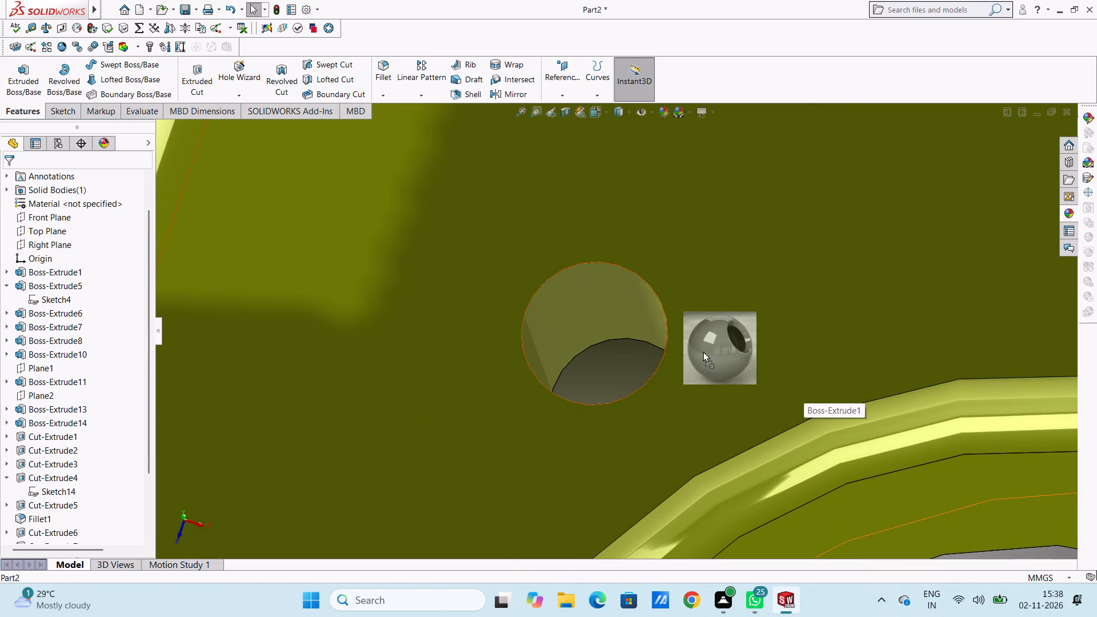
drag(703, 351, 606, 329)
click(606, 329)
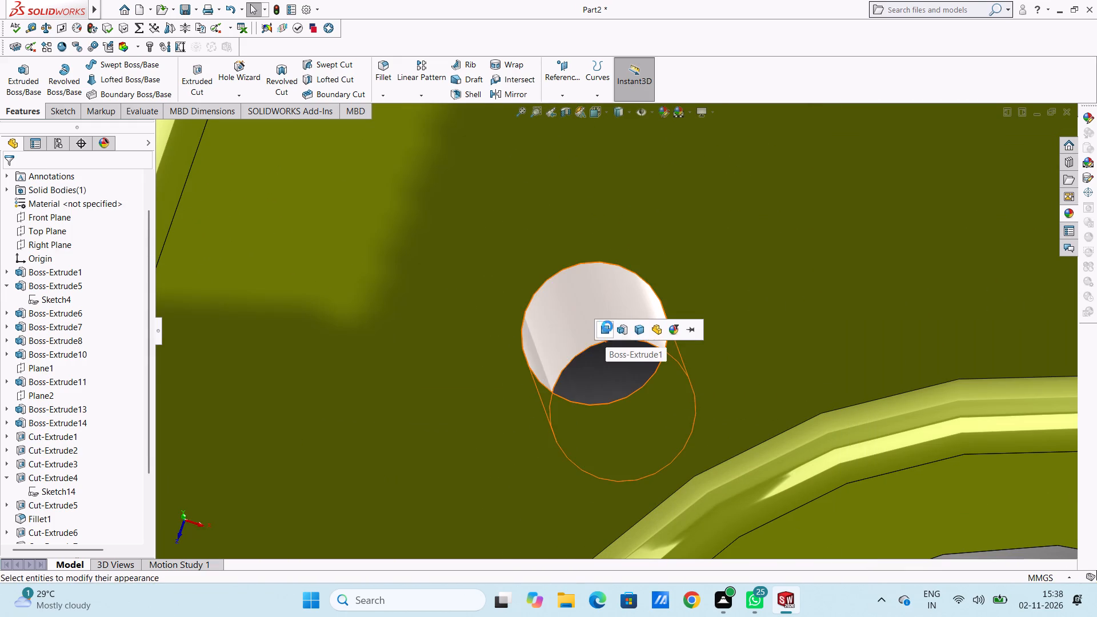
Apply the polished steel appearance to the flat counterbore seat of the flange hole at the smaller bearing opening's end.
scroll(681, 263, up, 12)
scroll(659, 186, down, 3)
scroll(659, 186, up, 5)
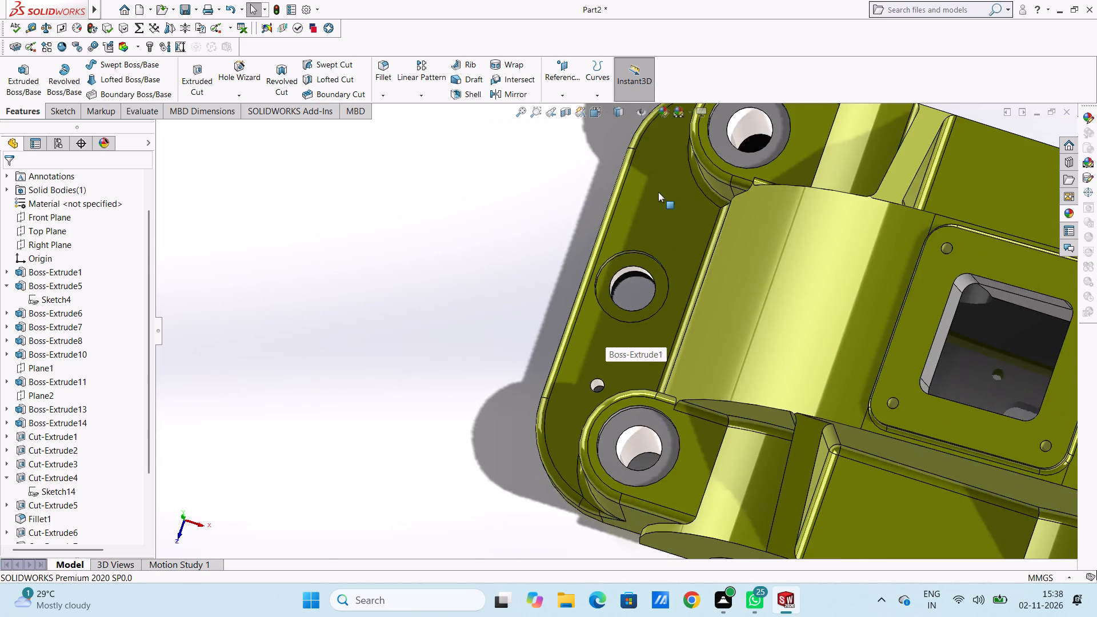
scroll(627, 249, down, 6)
middle_drag(624, 260, 607, 251)
scroll(579, 230, down, 5)
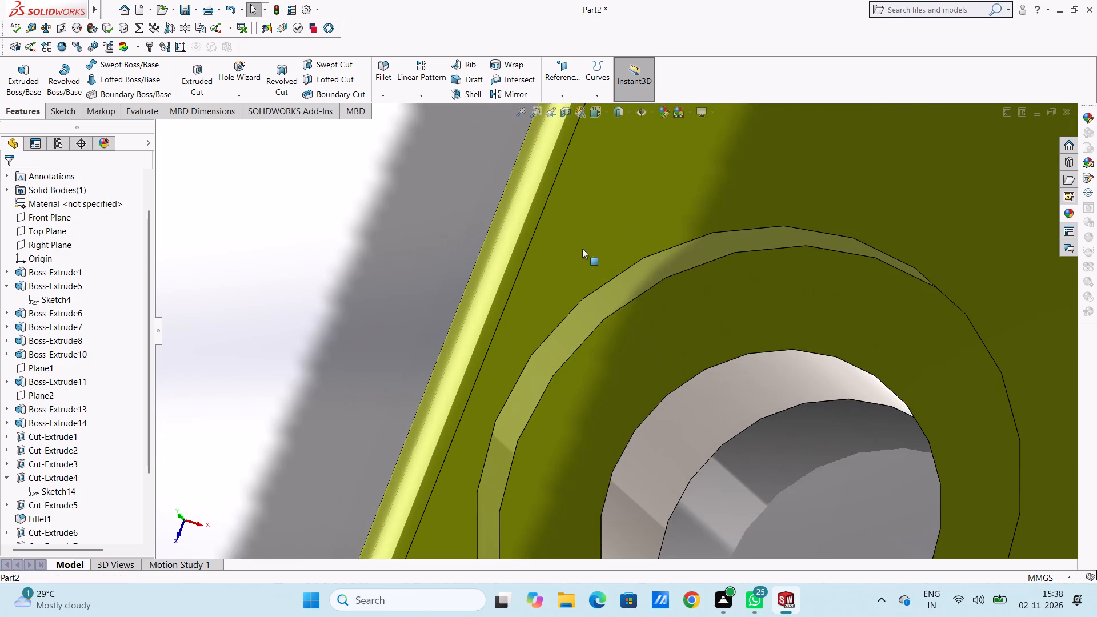
click(1066, 212)
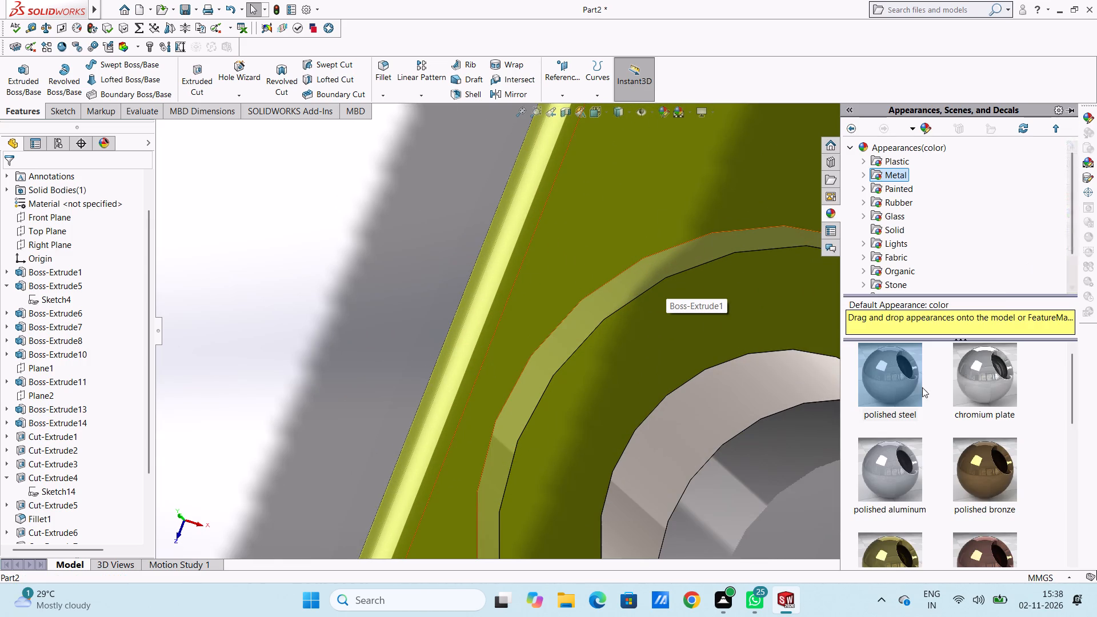
drag(879, 379, 678, 350)
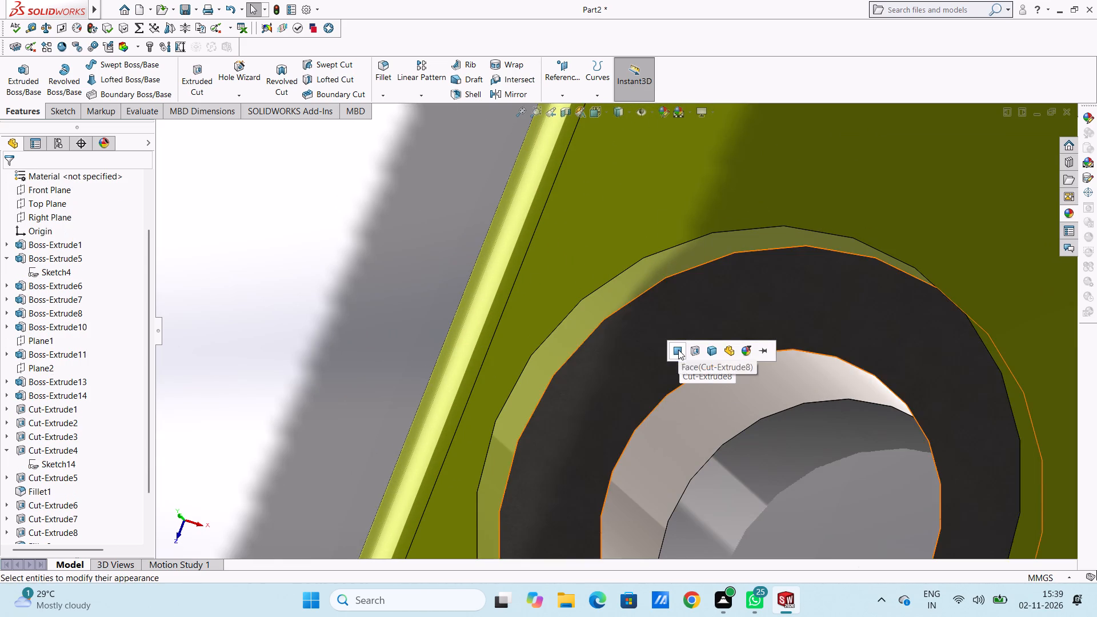
click(678, 350)
Apply the polished steel appearance to the counterbore's side wall face on the same flange hole.
middle_drag(657, 334, 633, 312)
scroll(614, 298, down, 5)
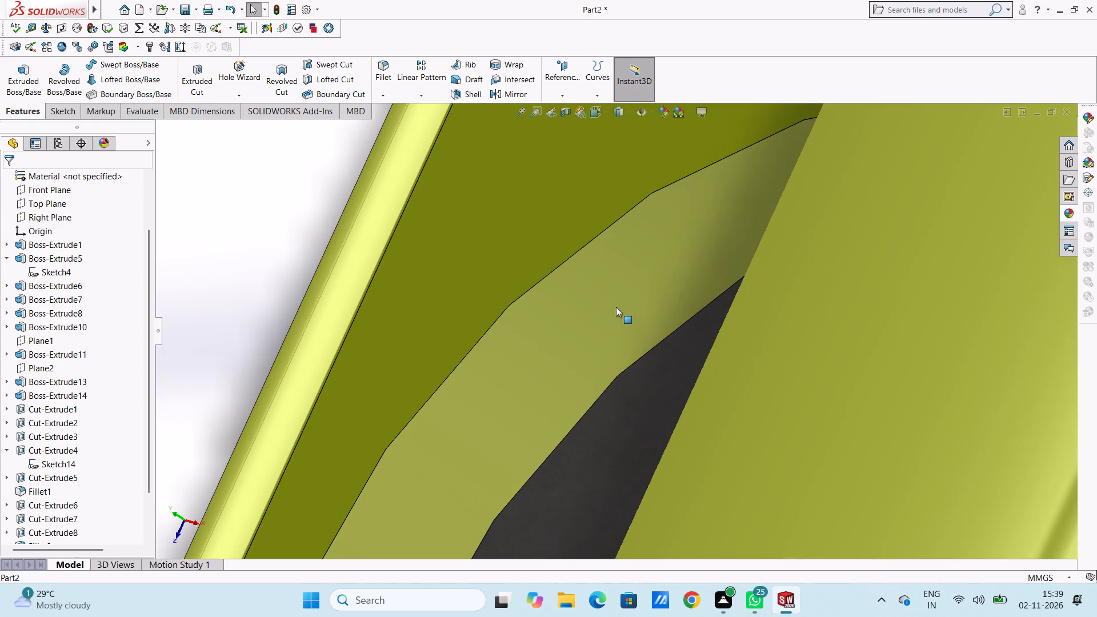
click(1062, 211)
drag(900, 372, 809, 351)
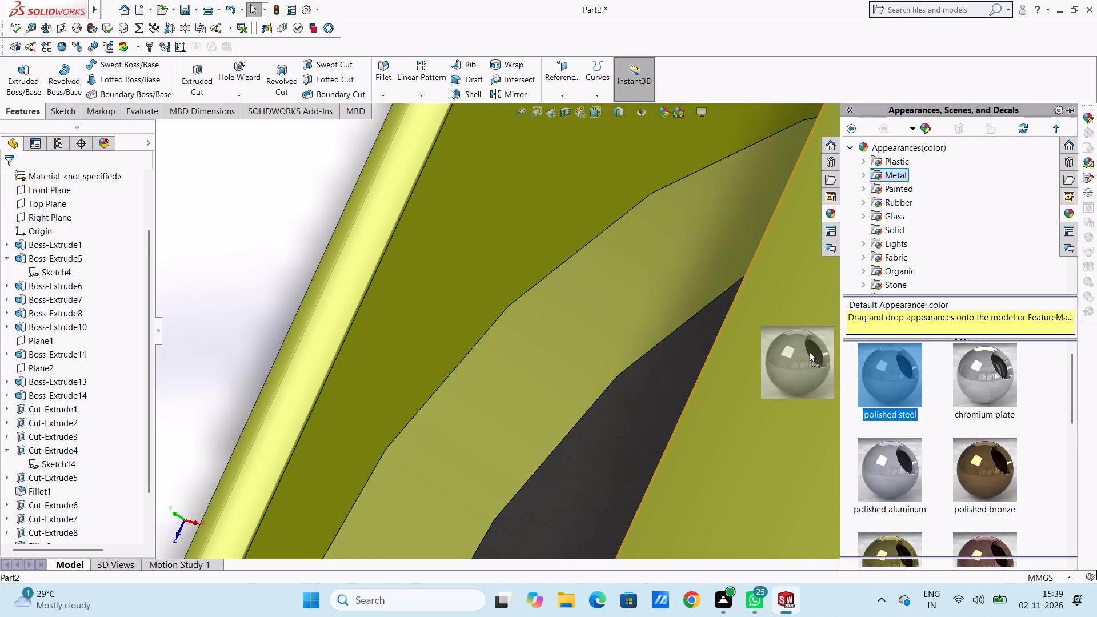
drag(809, 351, 645, 316)
click(645, 316)
Apply the polished steel appearance to the whole Cut-Extrude1 feature, covering the small corner holes of the raised rectangular pad.
scroll(741, 366, up, 6)
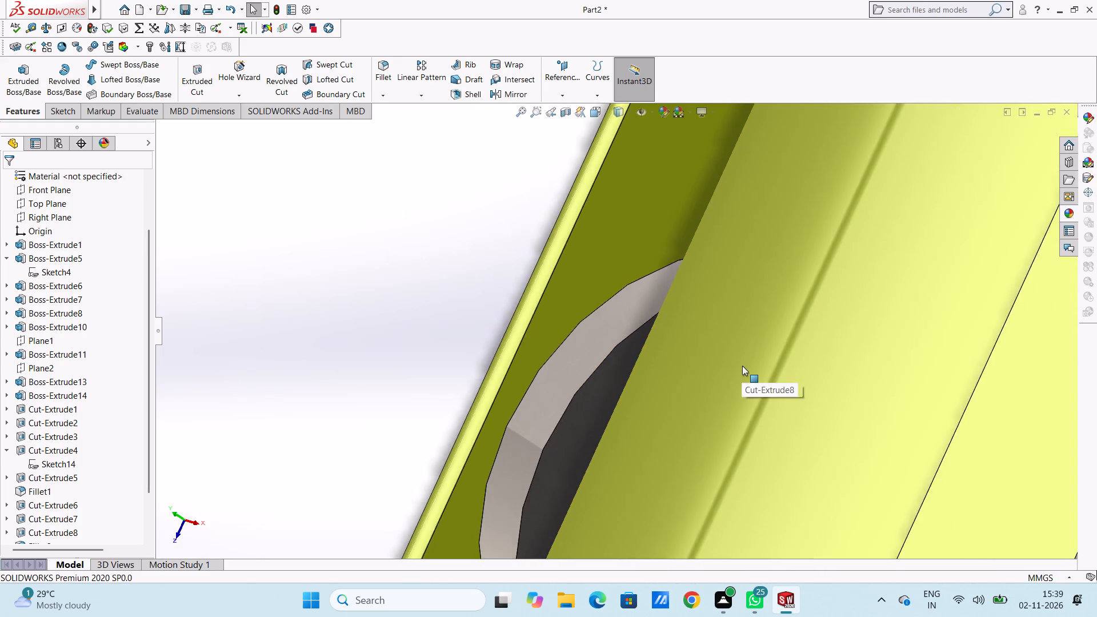
scroll(742, 366, up, 12)
scroll(671, 385, down, 6)
scroll(549, 355, down, 6)
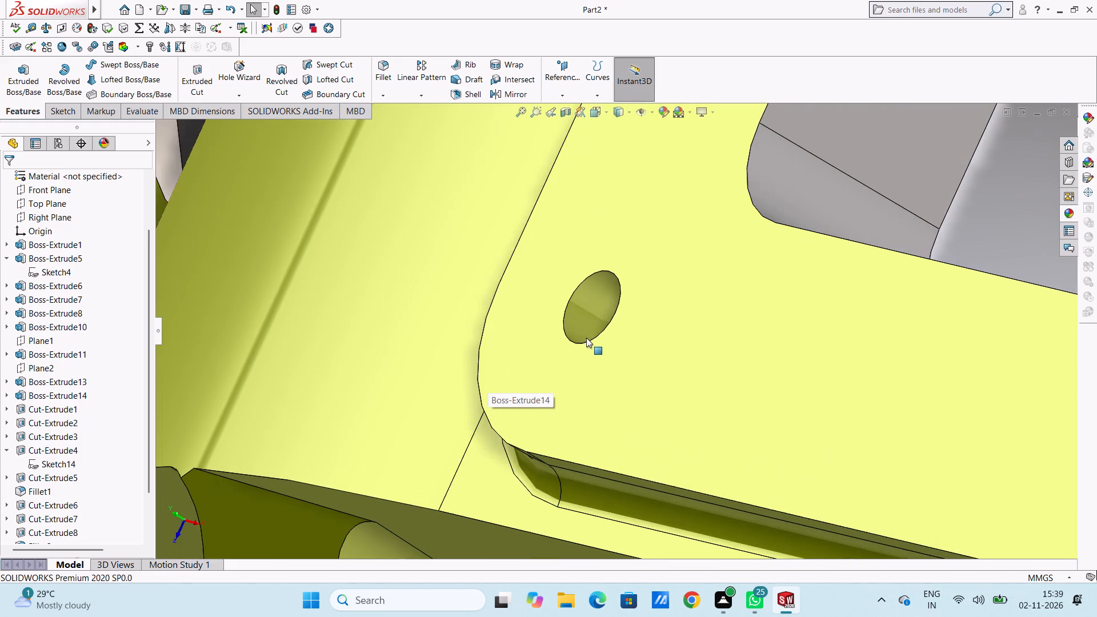
scroll(586, 327, down, 5)
click(1071, 210)
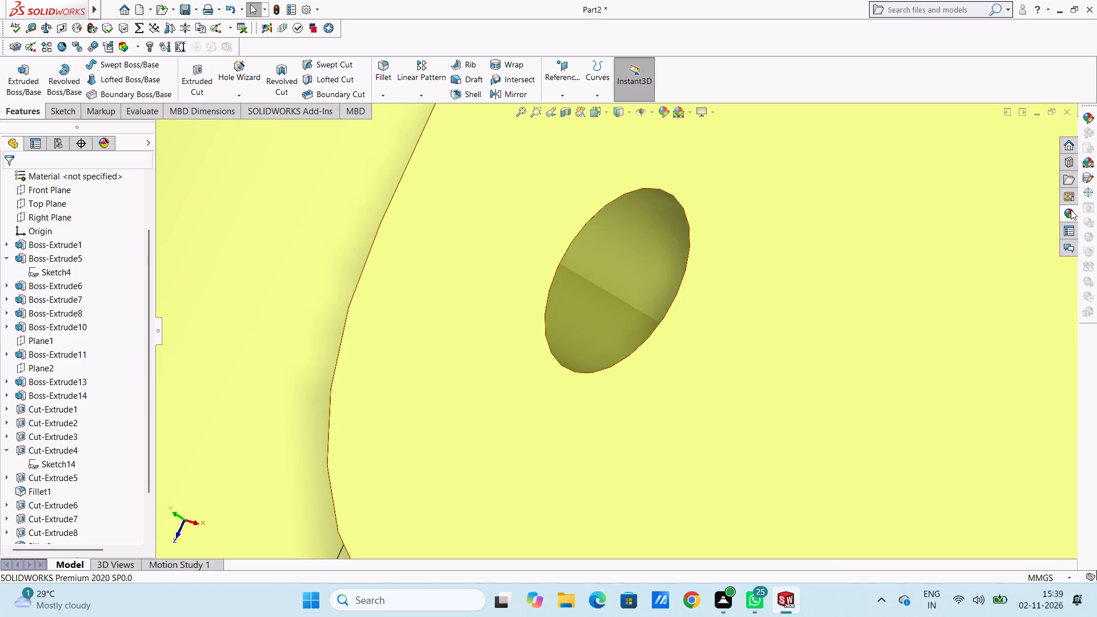
drag(882, 374, 634, 294)
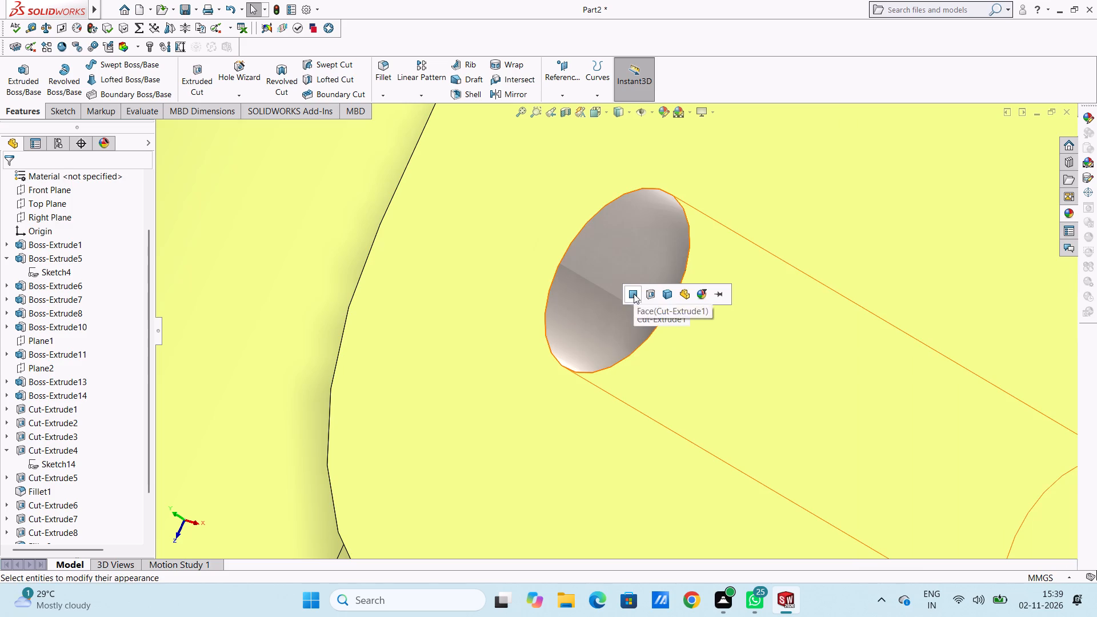
click(647, 295)
Inspect the hole finishes on the pad, bosses and larger bearing opening's flange, ending in the isometric view.
scroll(791, 321, up, 16)
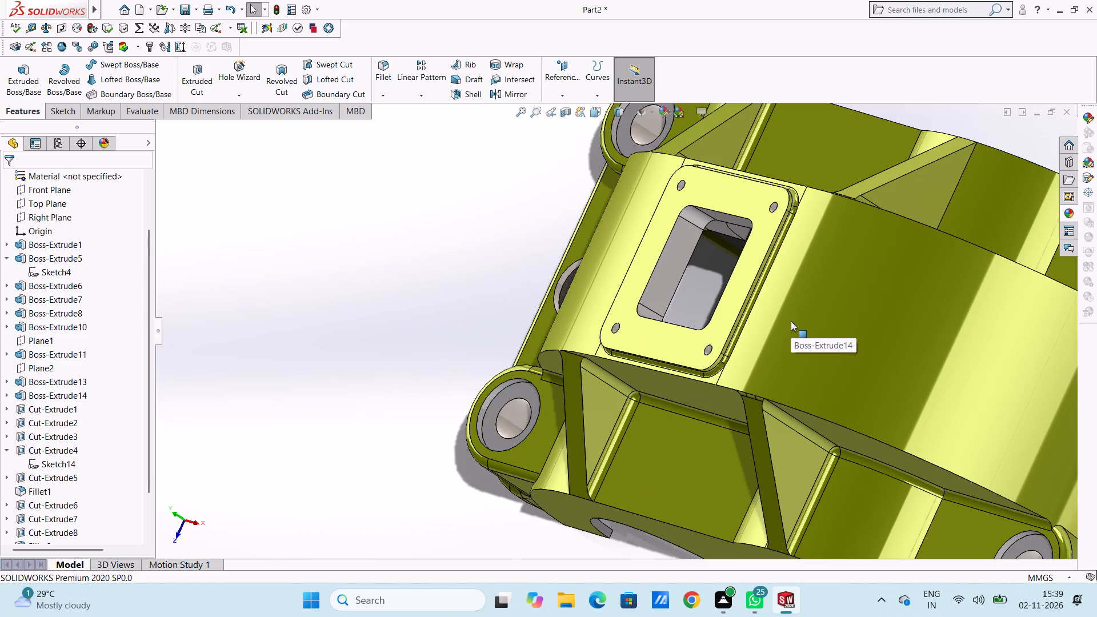
scroll(793, 344, up, 3)
middle_drag(827, 395, 847, 351)
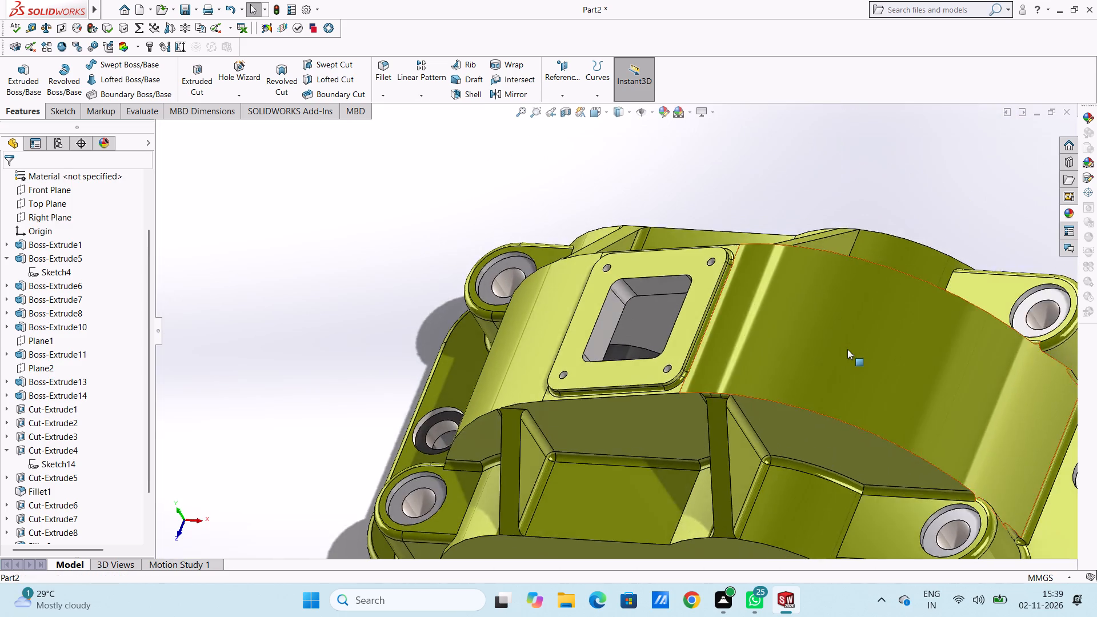
scroll(847, 349, up, 4)
middle_drag(839, 383, 835, 431)
scroll(855, 412, down, 6)
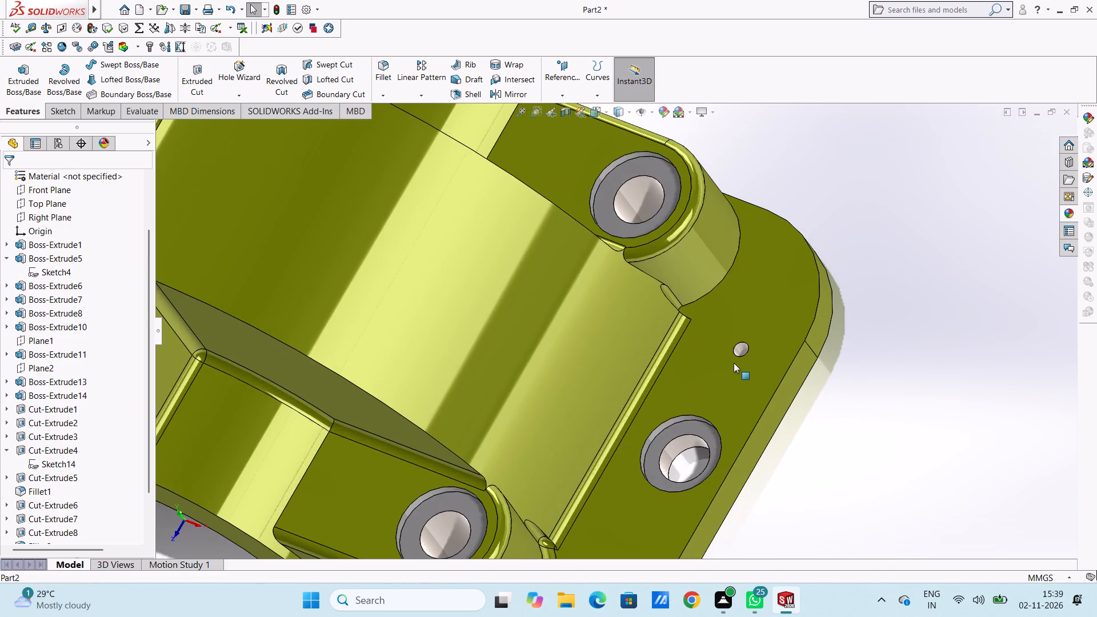
scroll(734, 362, down, 3)
scroll(828, 354, up, 5)
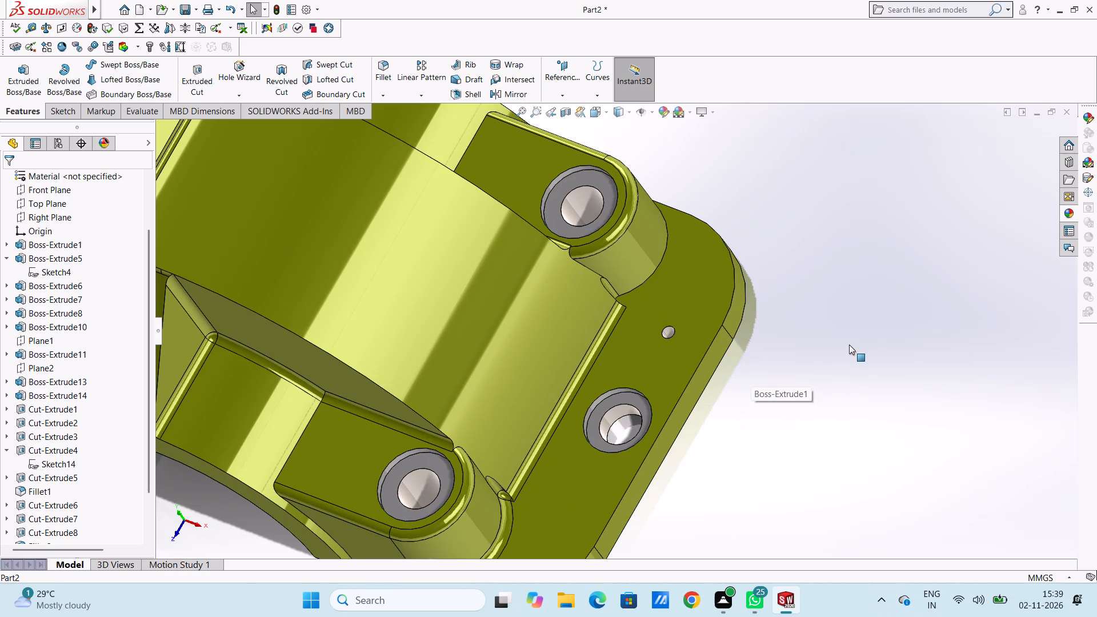
key(ctrl+7)
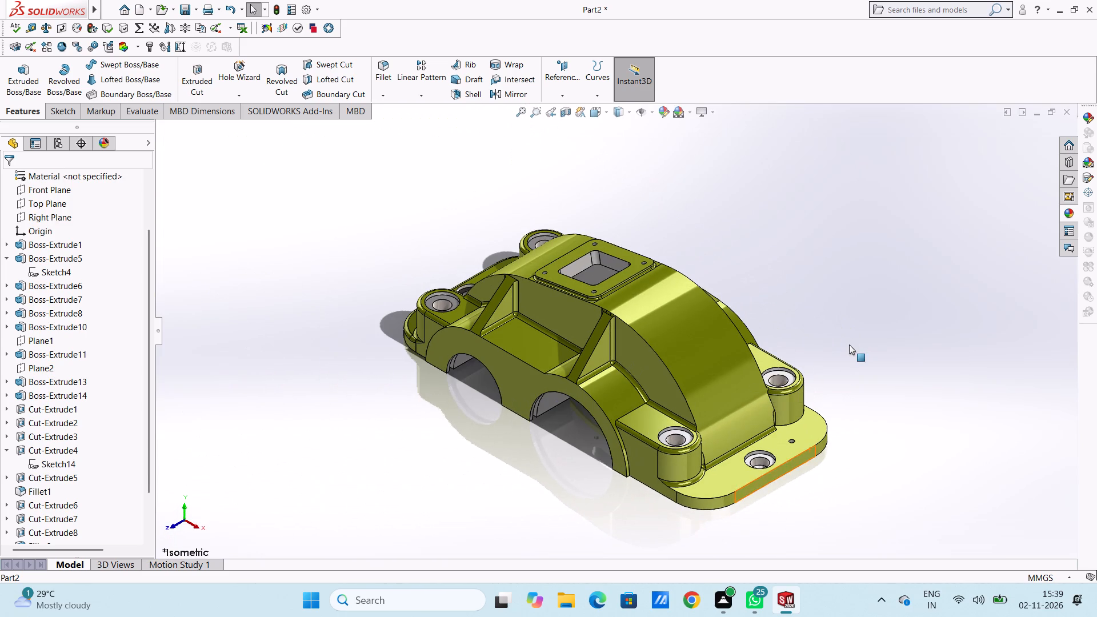
key(Escape)
key(Escape)
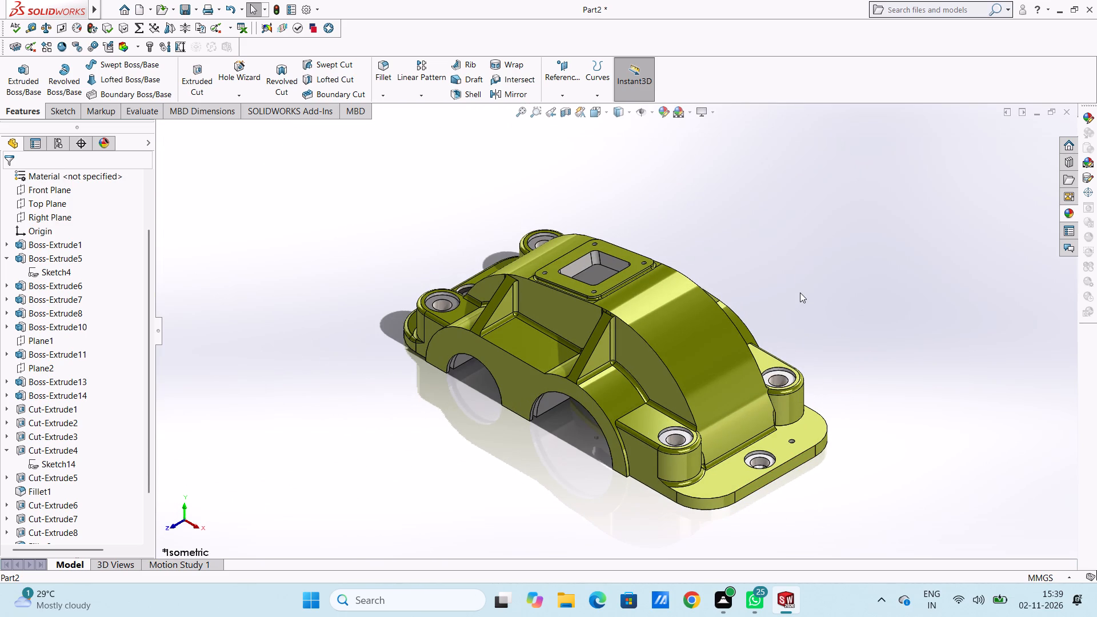
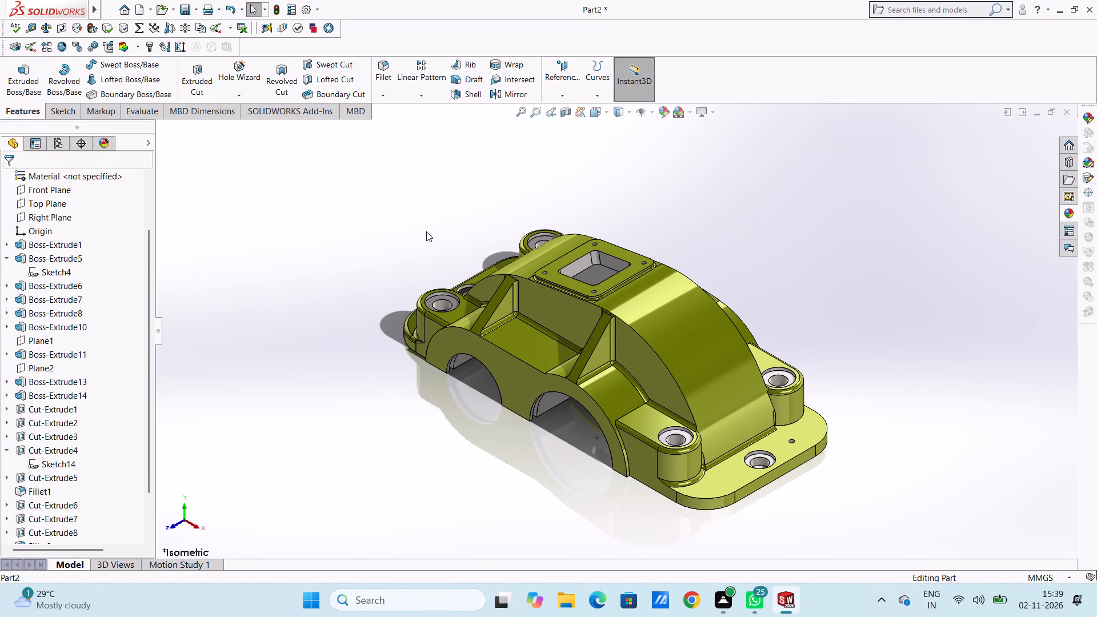
Save the part in the Documents folder under the name Cast Alloy Steel Gearbox Top Cover.
key(ctrl+s)
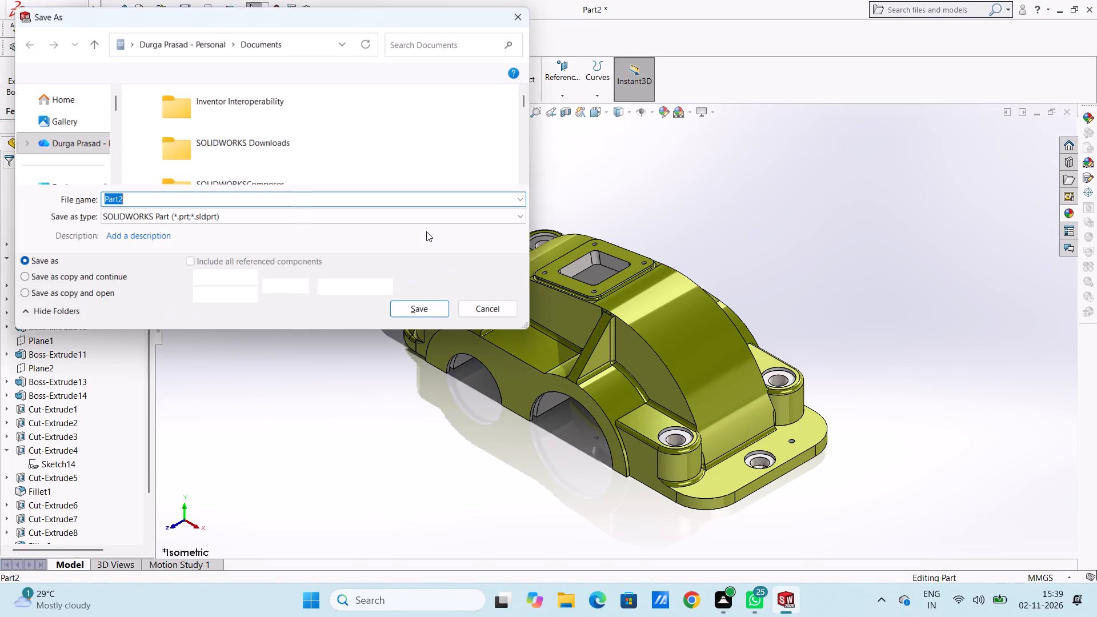
key(ctrl+v)
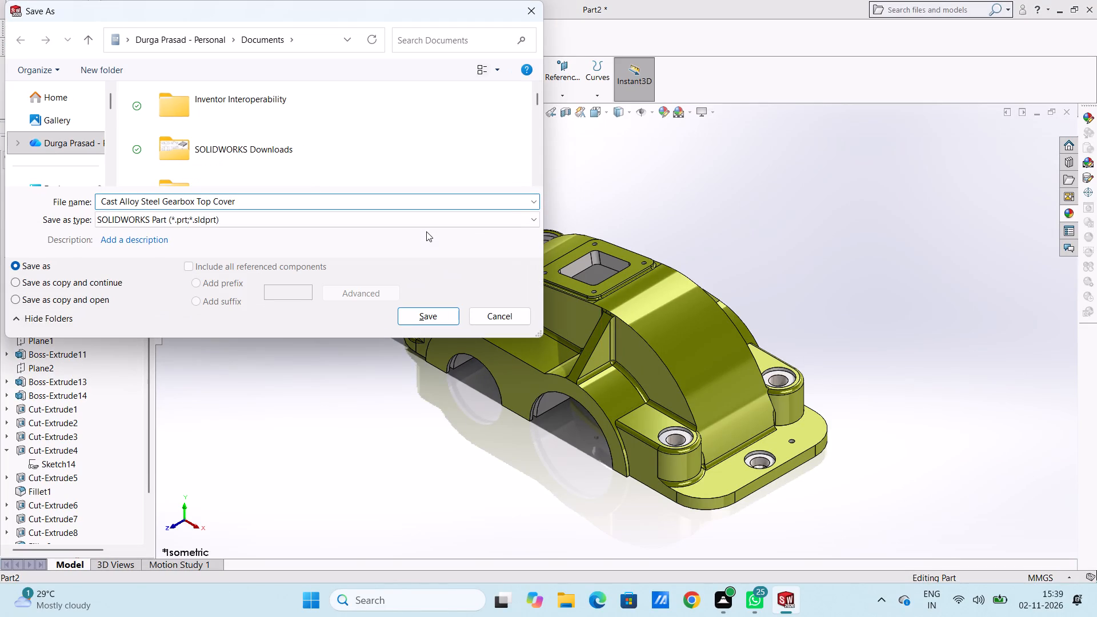
click(425, 315)
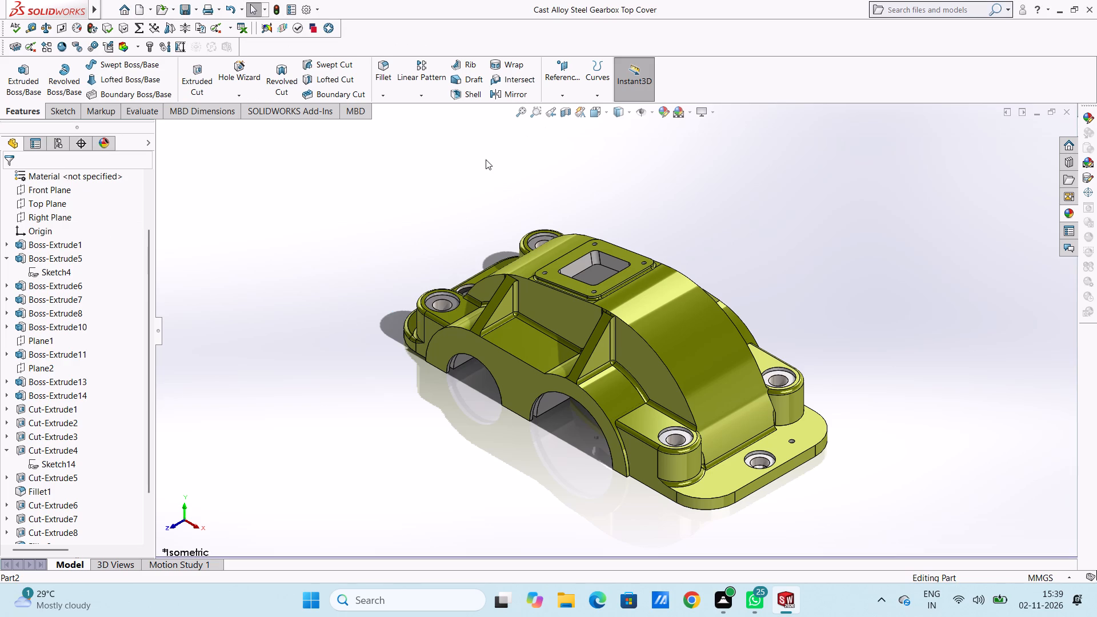
Save a PDF version of the part in Documents, keeping the file name Cast Alloy Steel Gearbox Top Cover.
click(196, 6)
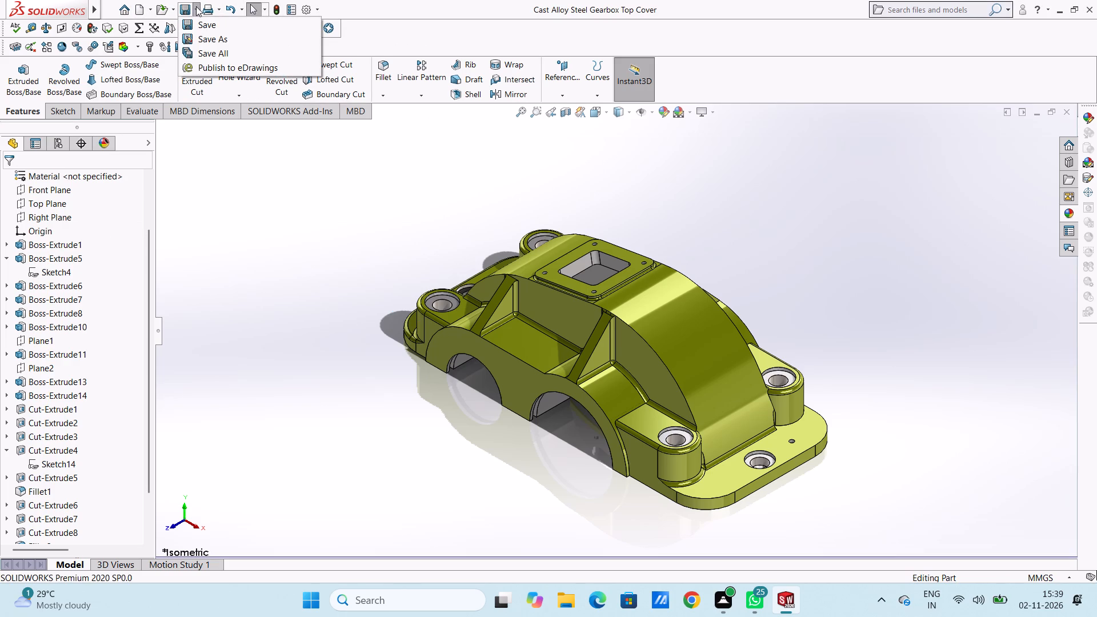
click(210, 37)
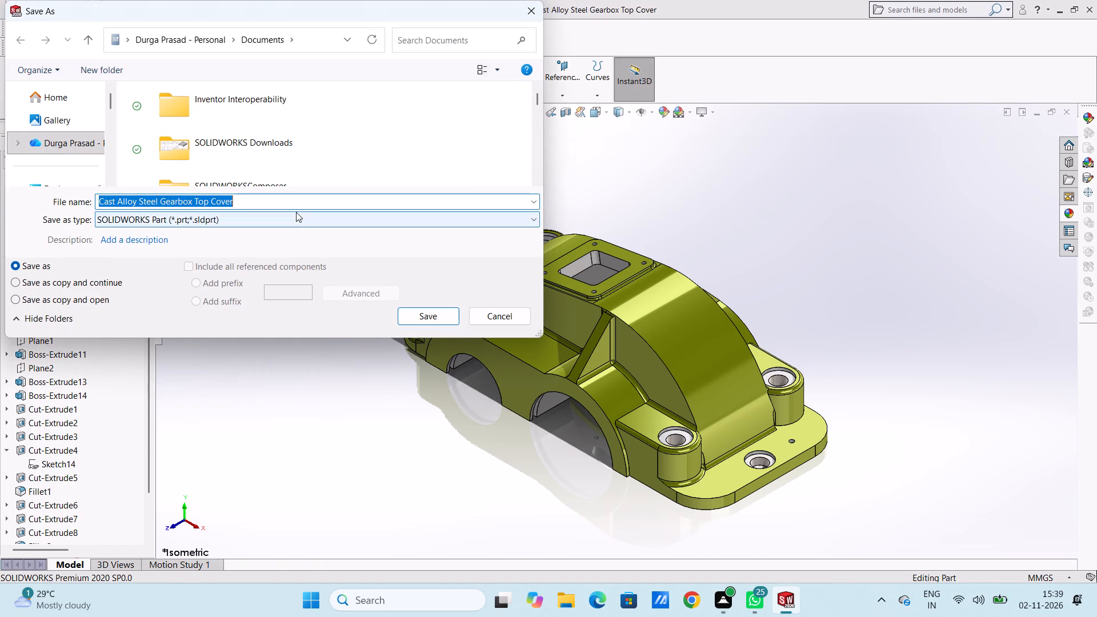
click(296, 212)
click(266, 315)
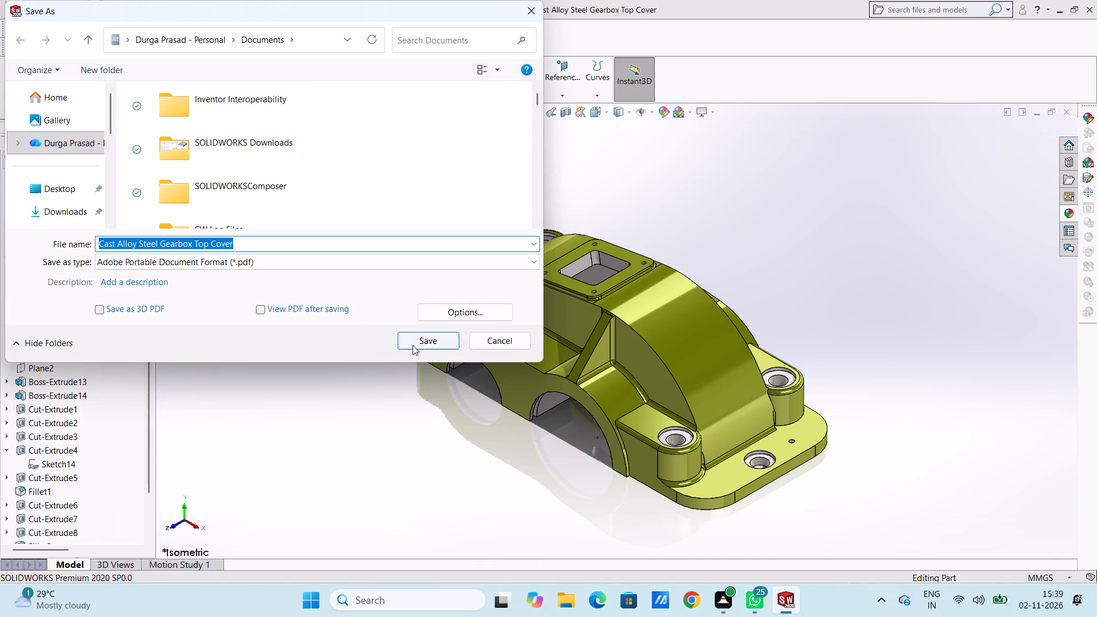
click(414, 345)
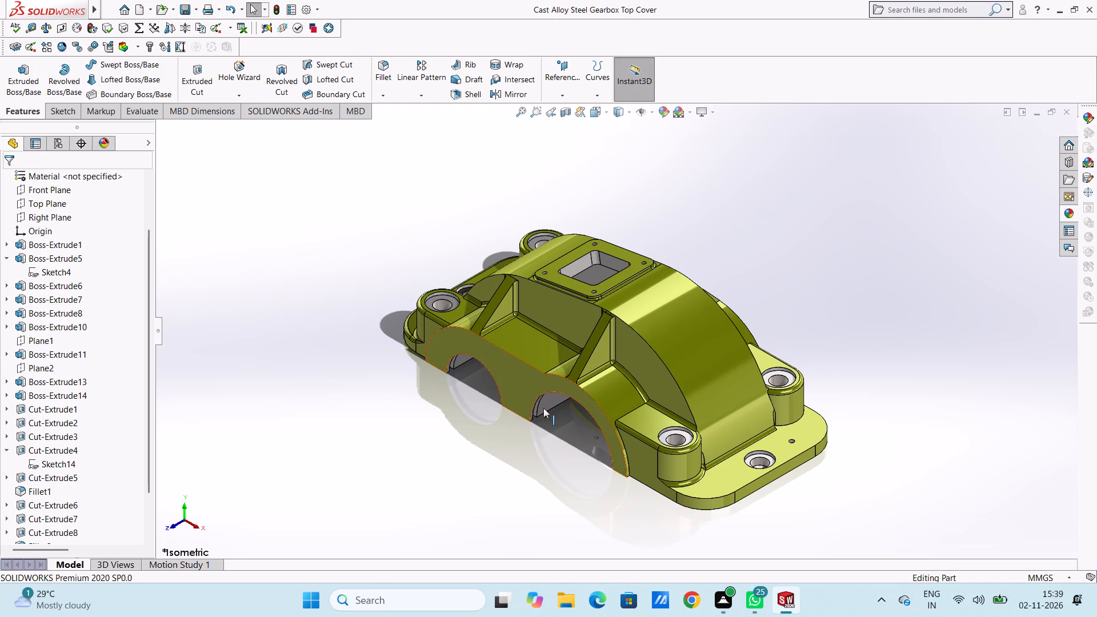